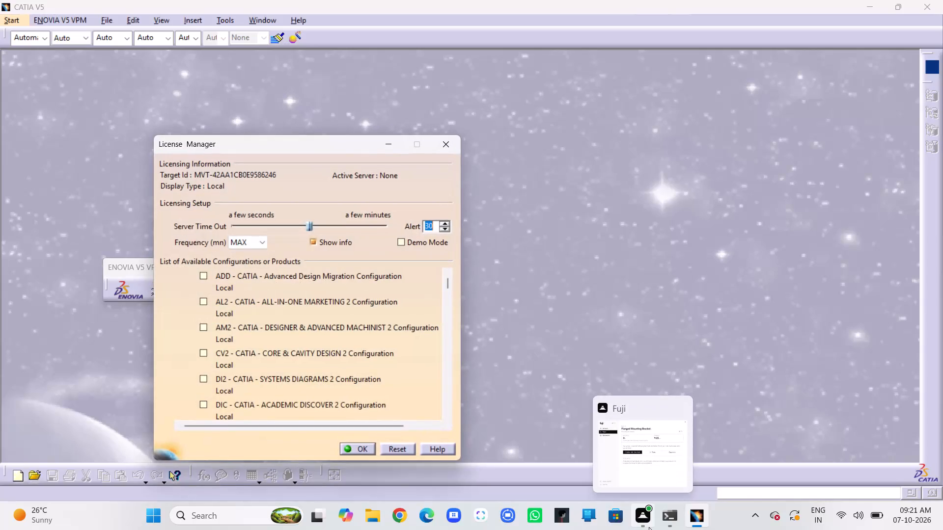
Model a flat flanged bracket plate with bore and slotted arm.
Accept the License Manager settings without changing any configuration and close the dialog.
left_click(357, 449)
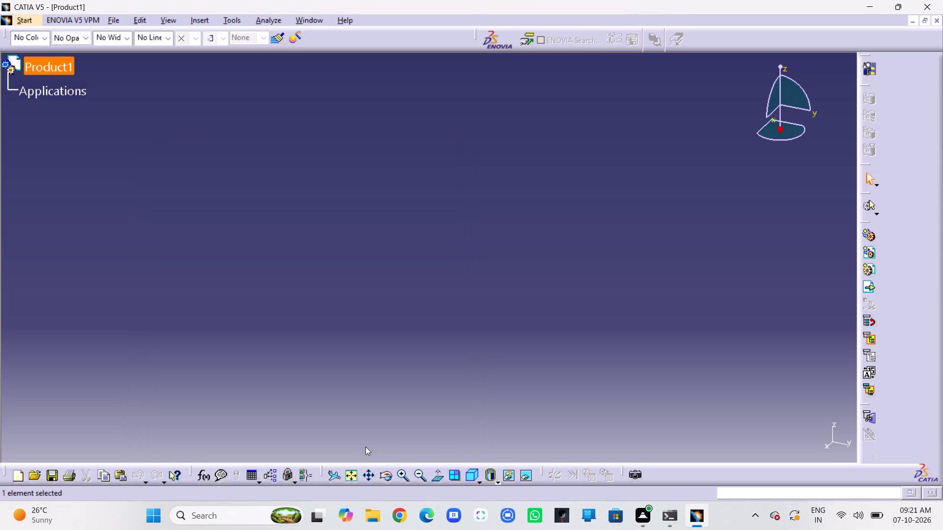
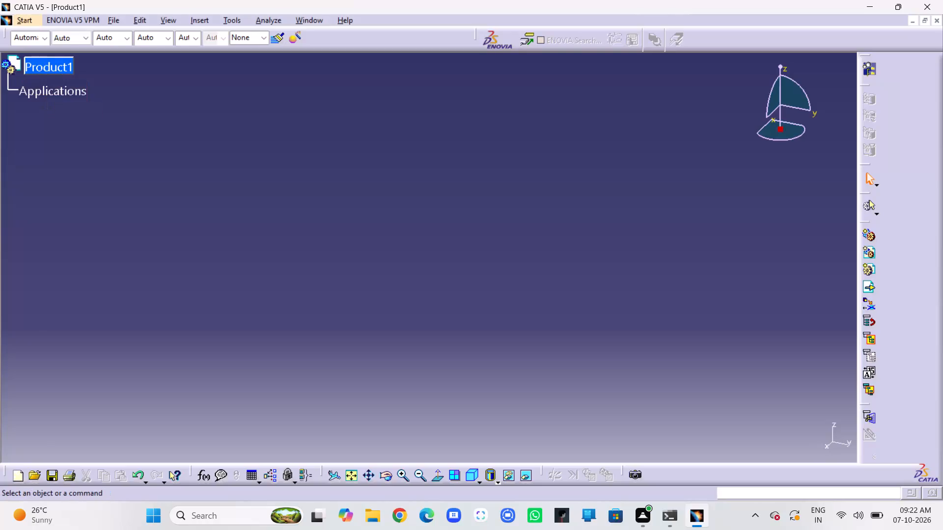
Create a new part in the Part Design workbench.
left_click(158, 155)
left_click(34, 19)
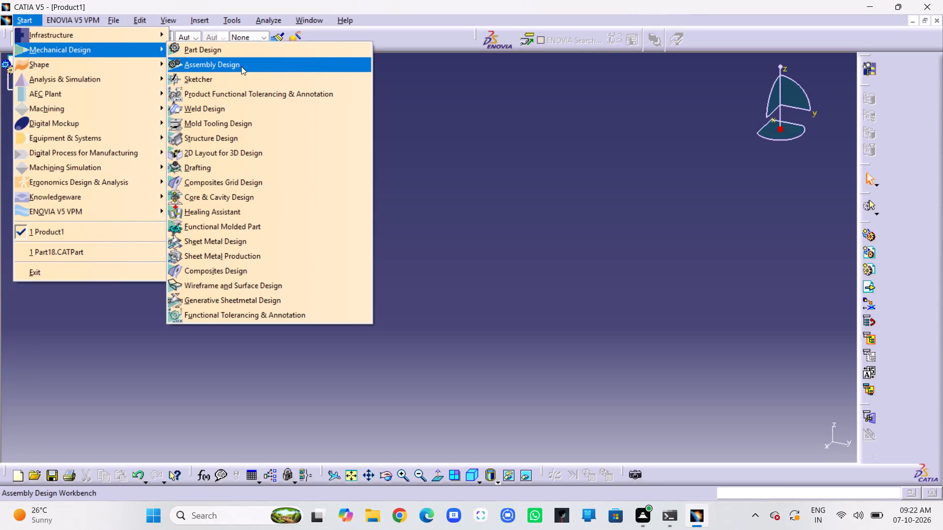
left_click(250, 53)
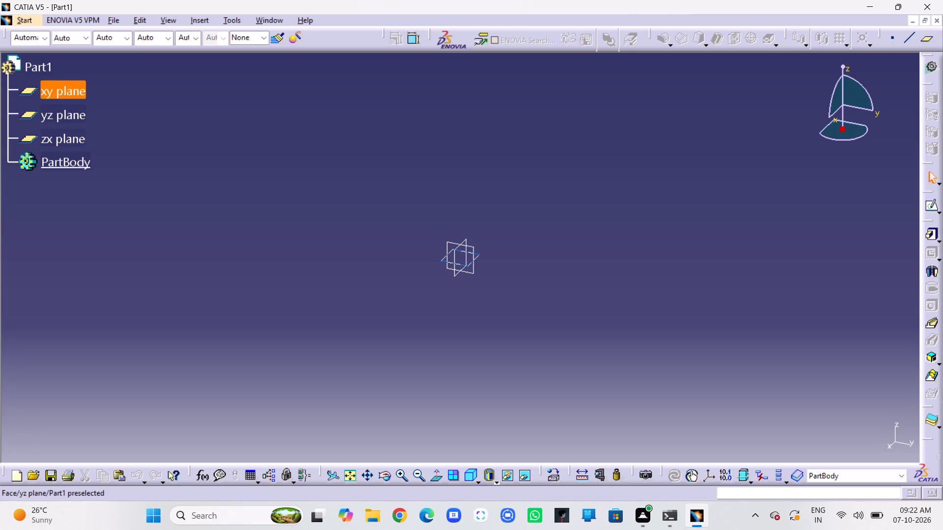
Open a new sketch on the xy plane.
left_click(480, 255)
left_click(932, 207)
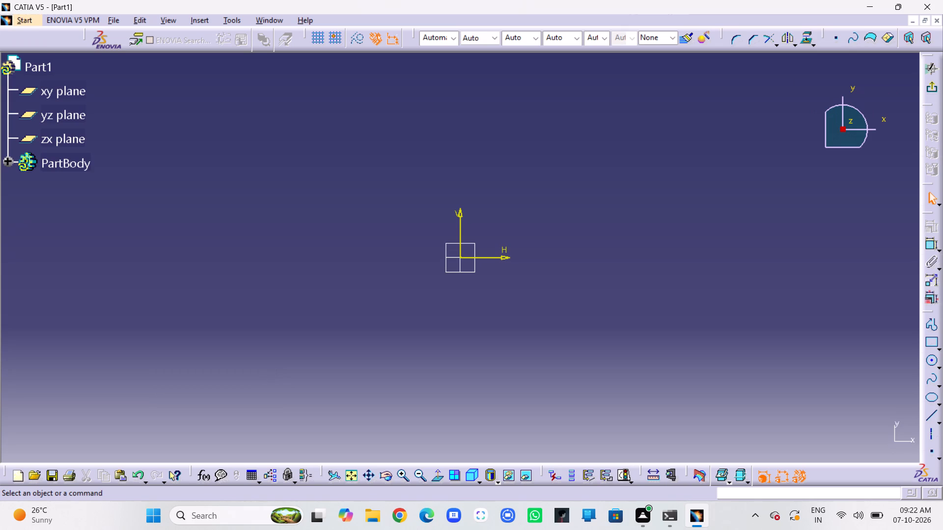
Sketch a circle centred on the origin and constrain its diameter to 120 mm.
left_click(931, 361)
left_click(461, 257)
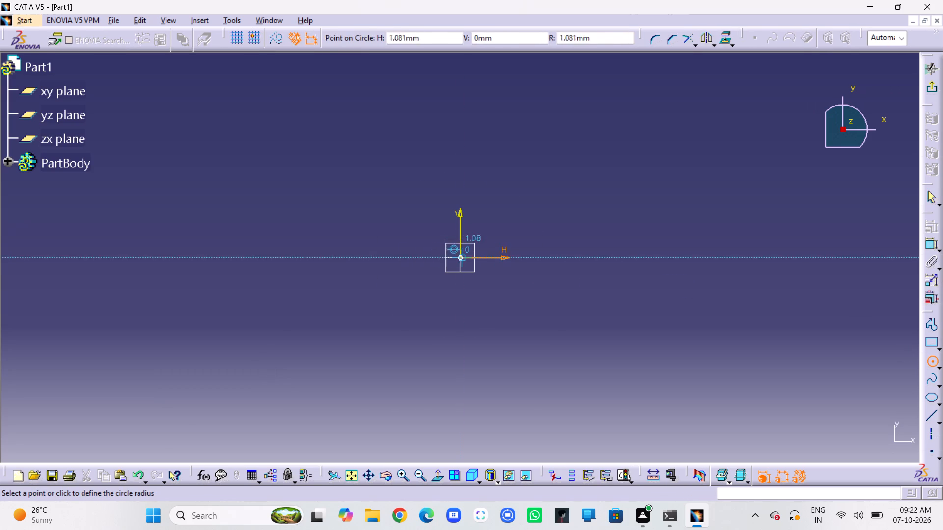
left_click(519, 290)
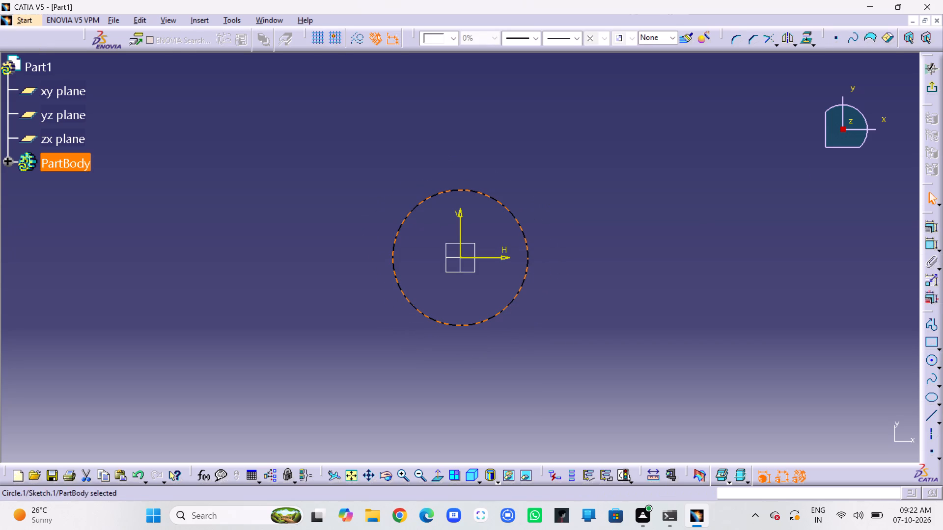
left_click(933, 246)
left_click(582, 153)
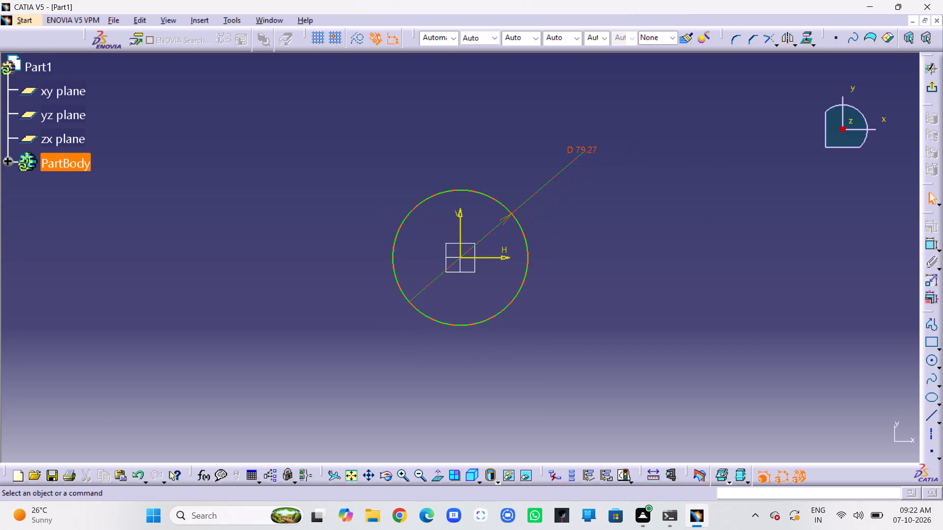
double_click(589, 150)
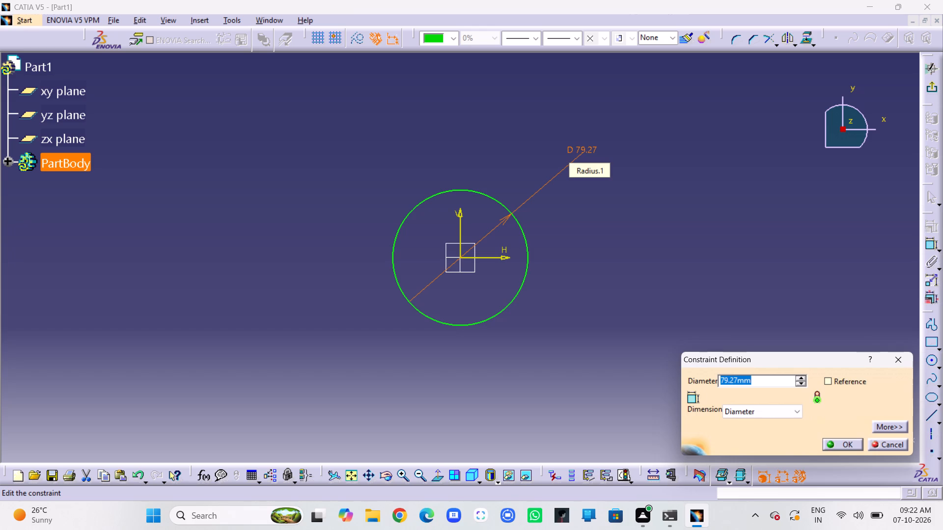
type("120")
key("Return")
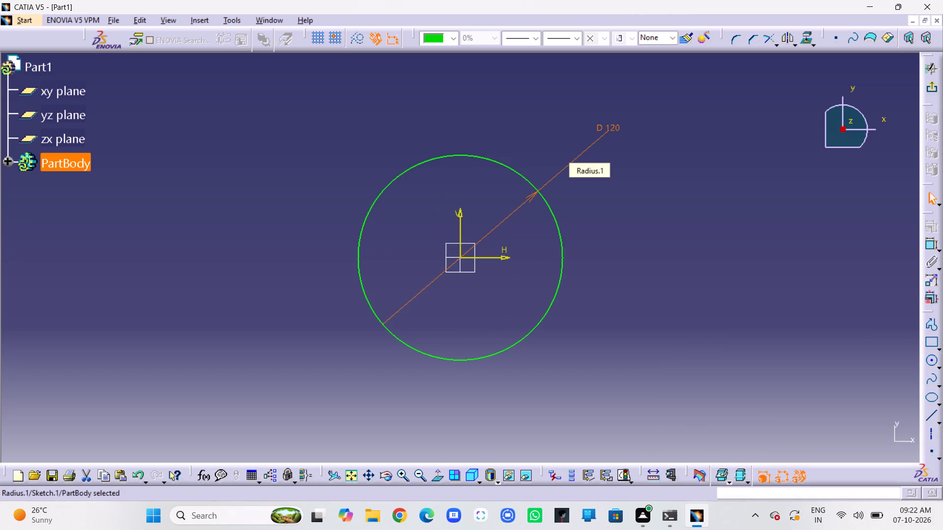
left_click(678, 228)
Sketch a second, larger concentric circle at the origin and constrain its diameter to 147 mm.
middle_click_drag(622, 206, 620, 224)
right_click_drag(622, 206, 620, 222)
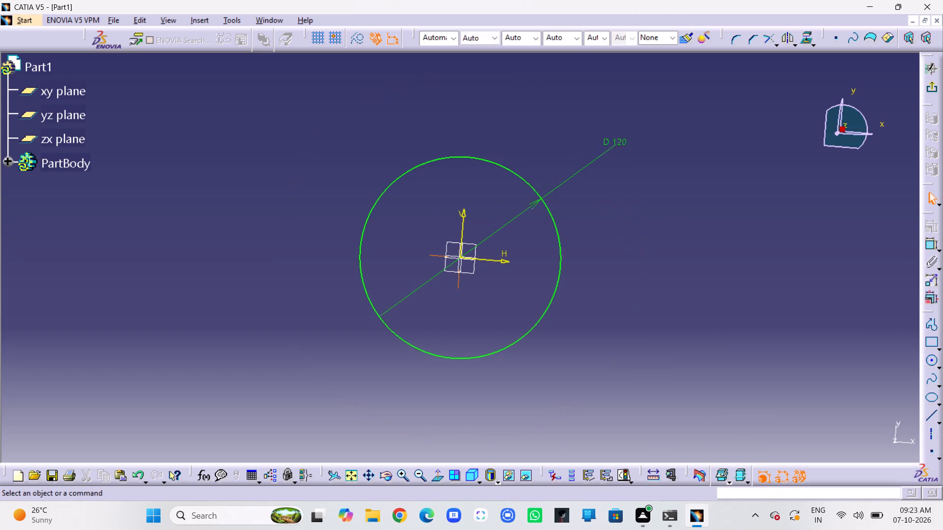
middle_click_drag(620, 224, 618, 251)
middle_click_drag(614, 258, 615, 278)
right_click(611, 291)
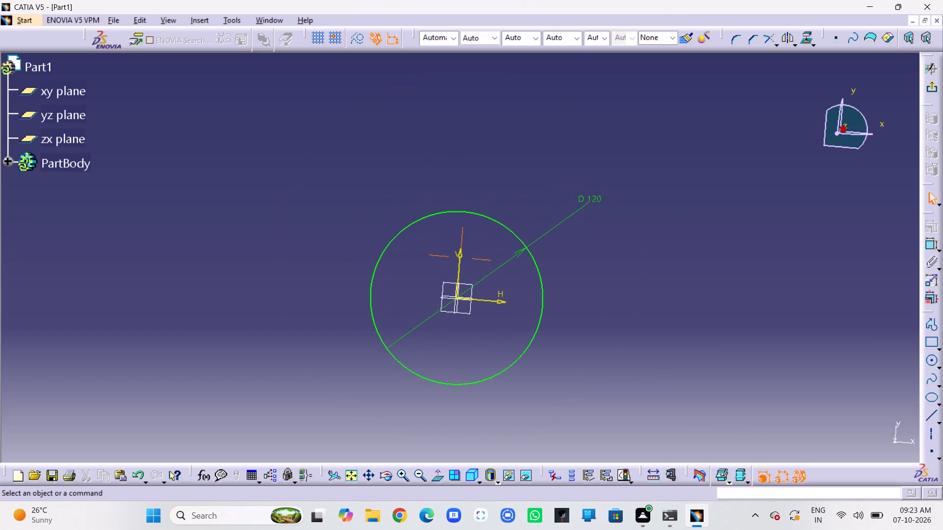
middle_click_drag(615, 278, 616, 277)
middle_click_drag(618, 313, 623, 291)
right_click_drag(618, 313, 623, 291)
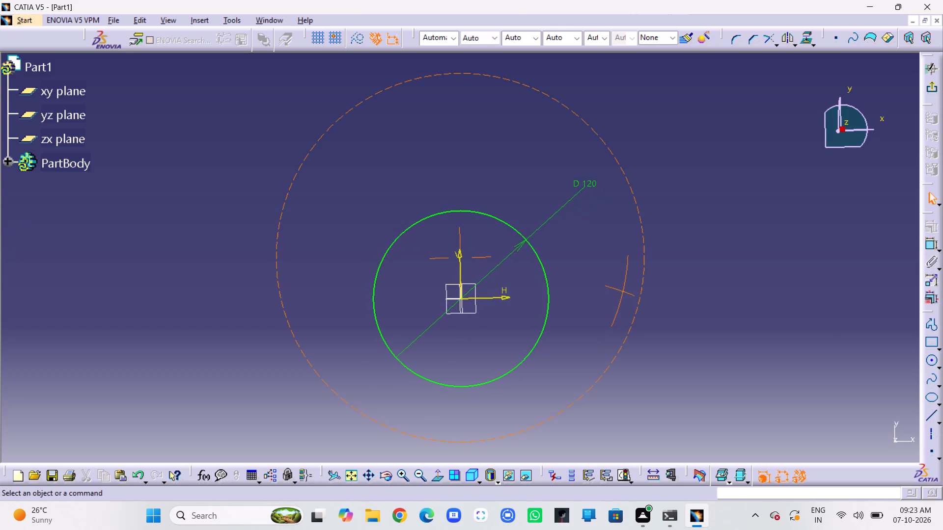
middle_click_drag(623, 291, 623, 291)
right_click_drag(623, 291, 623, 291)
scroll(741, 279, "up", 1)
middle_click_drag(741, 279, 738, 287)
right_click_drag(741, 279, 738, 287)
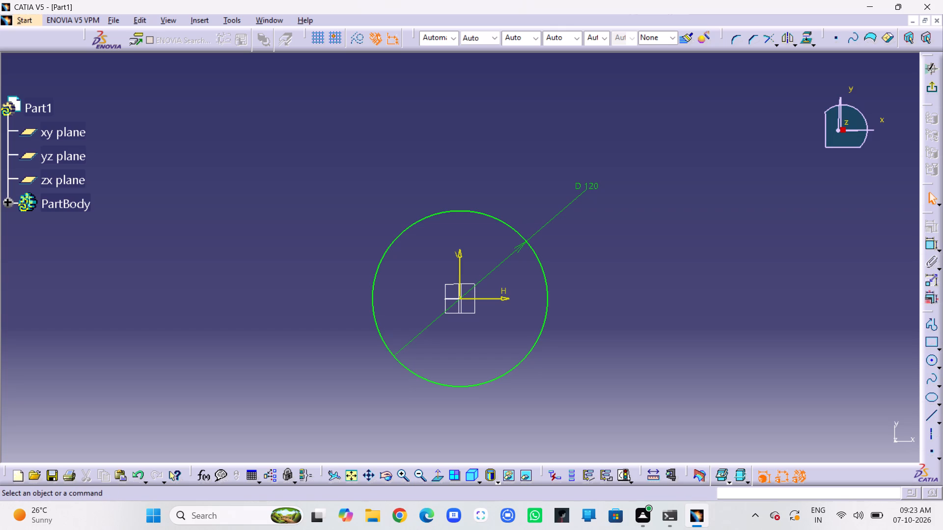
left_click(935, 363)
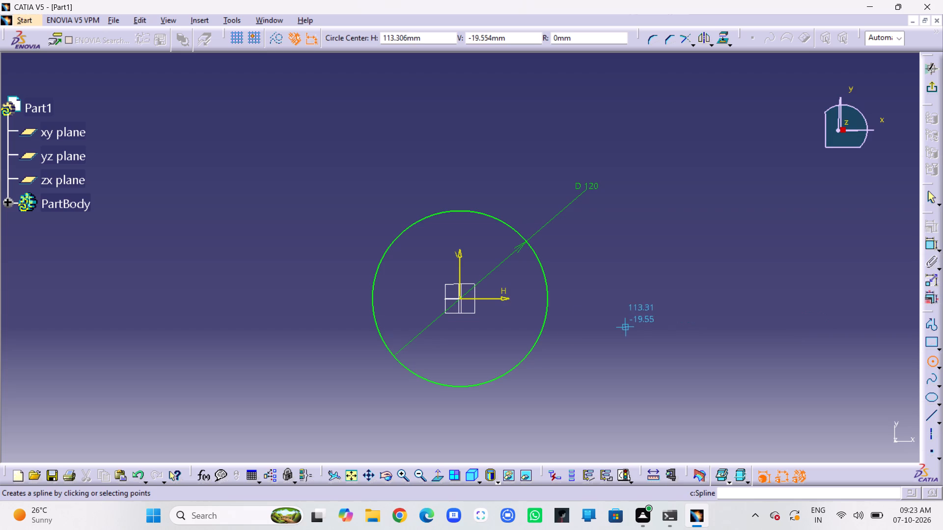
left_click(459, 298)
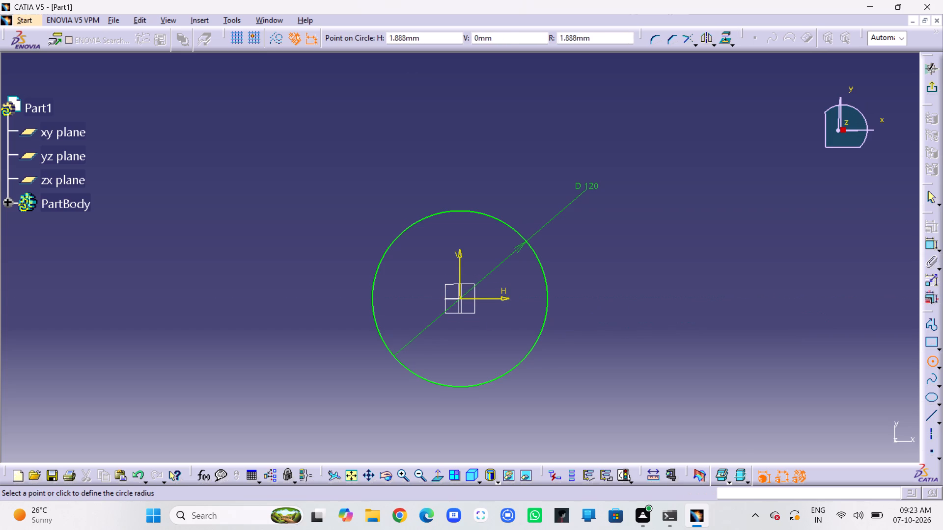
left_click(579, 344)
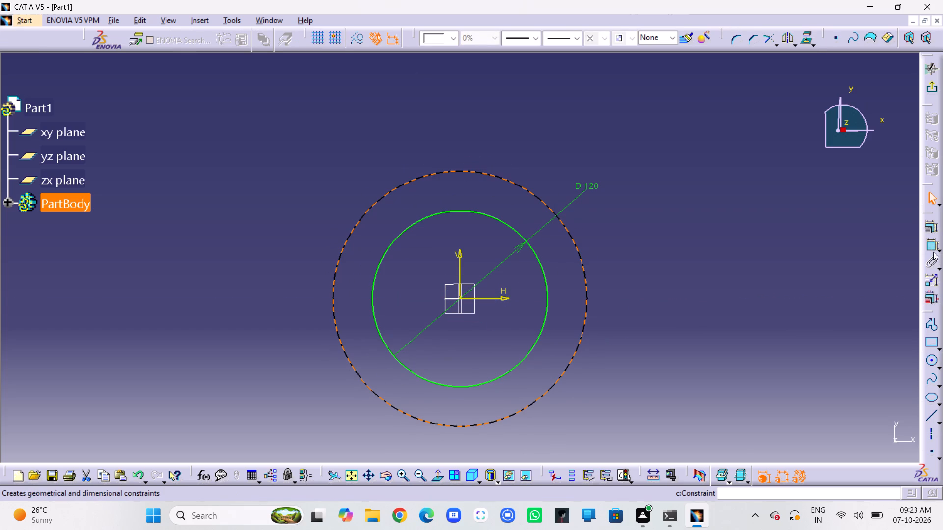
left_click(932, 249)
left_click(705, 217)
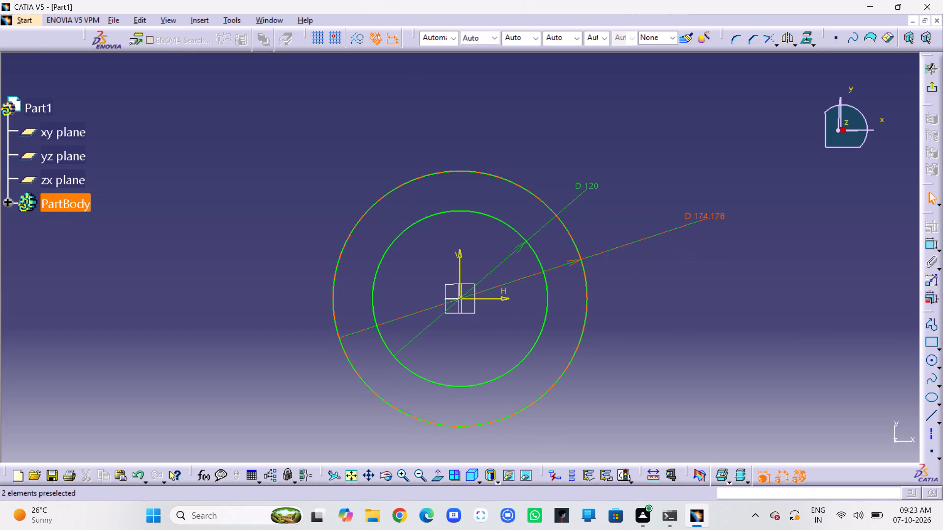
double_click(719, 214)
type("147")
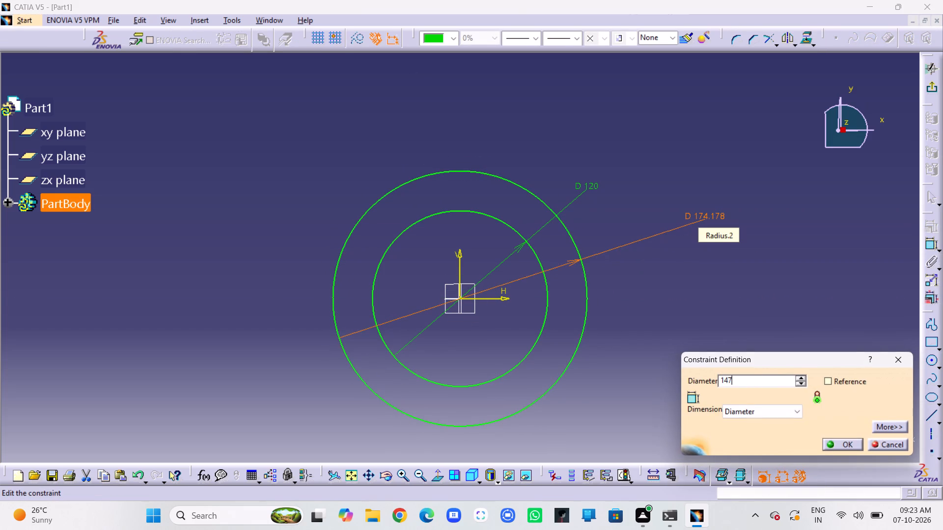
key("Return")
left_click(754, 198)
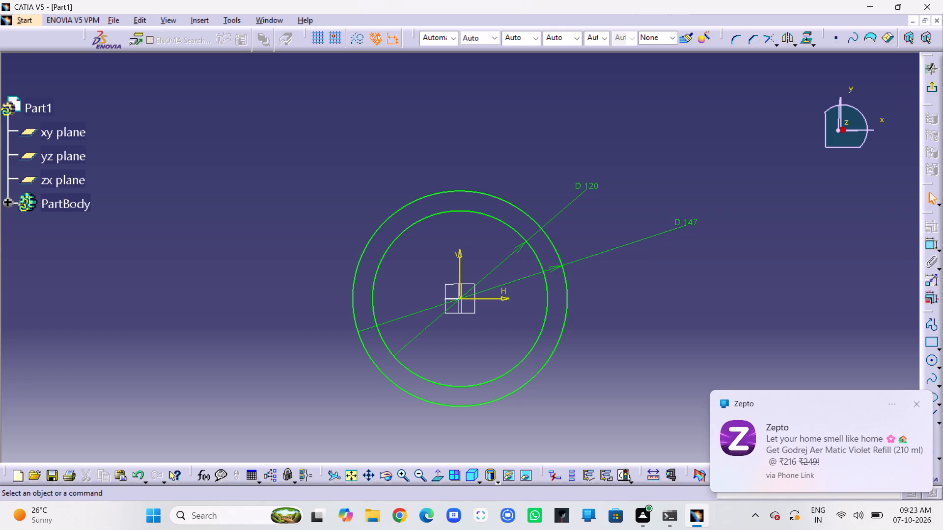
Sketch a third, outermost circle centred on the origin and constrain it as a radius of 138 mm.
left_click(918, 405)
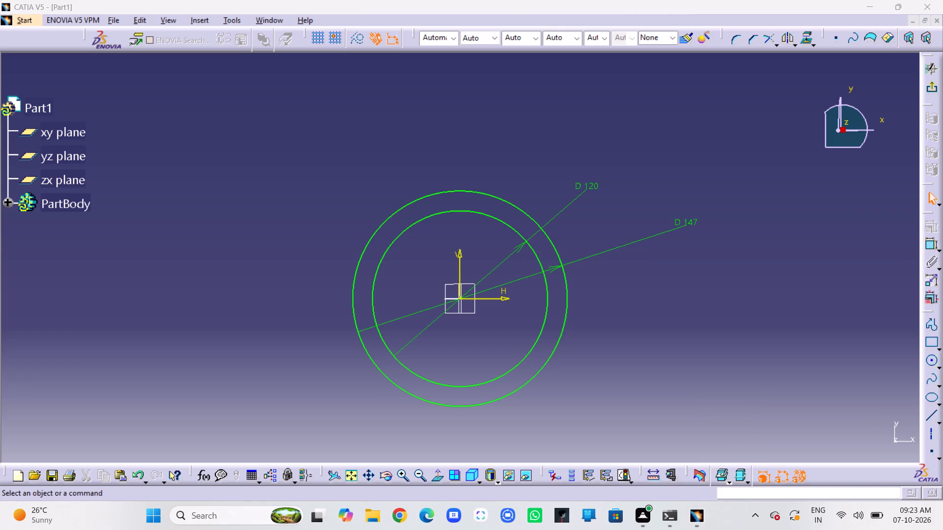
left_click(934, 362)
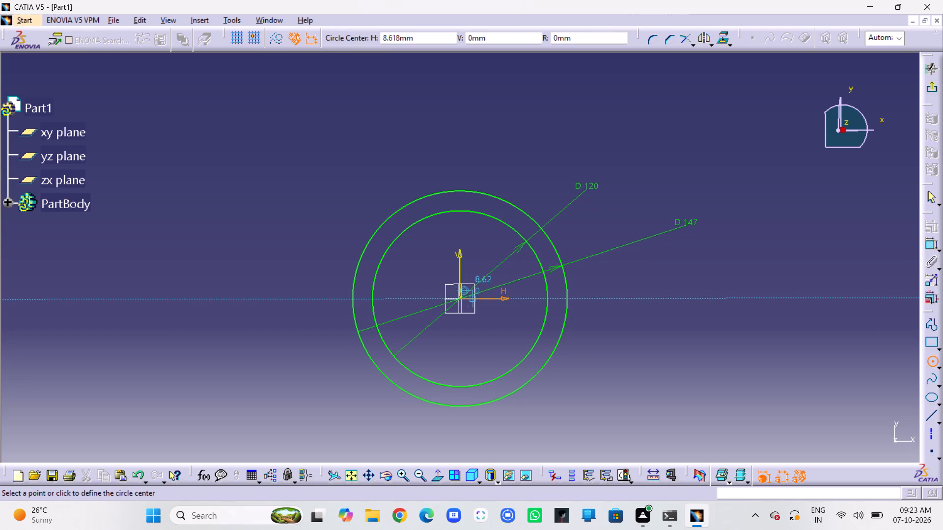
left_click(459, 298)
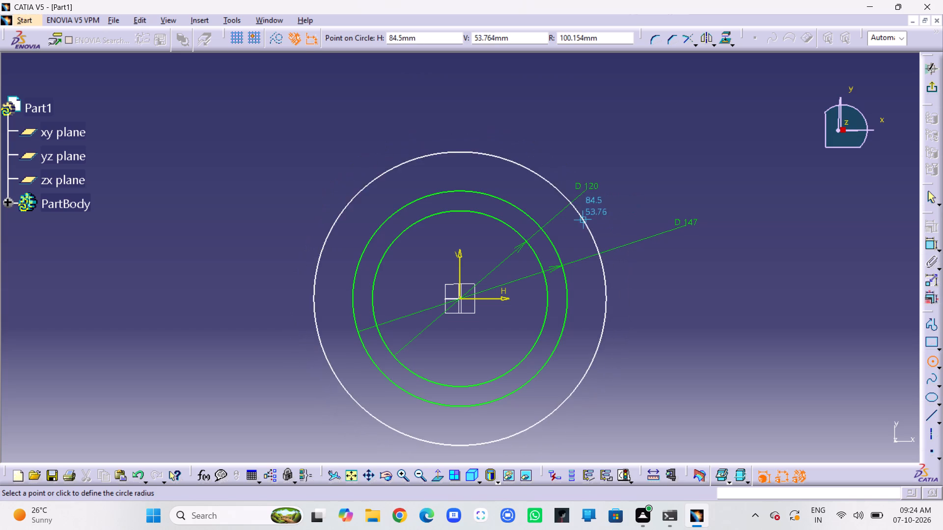
left_click(609, 219)
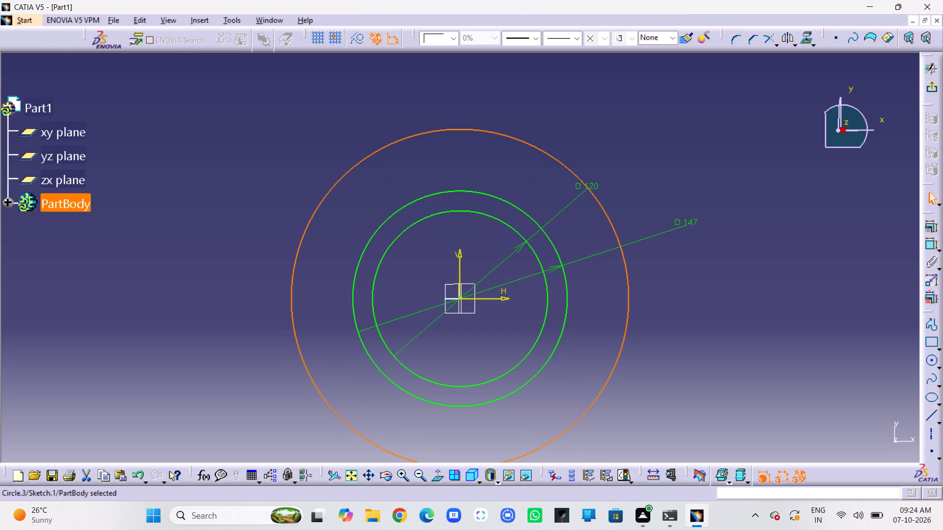
left_click(931, 243)
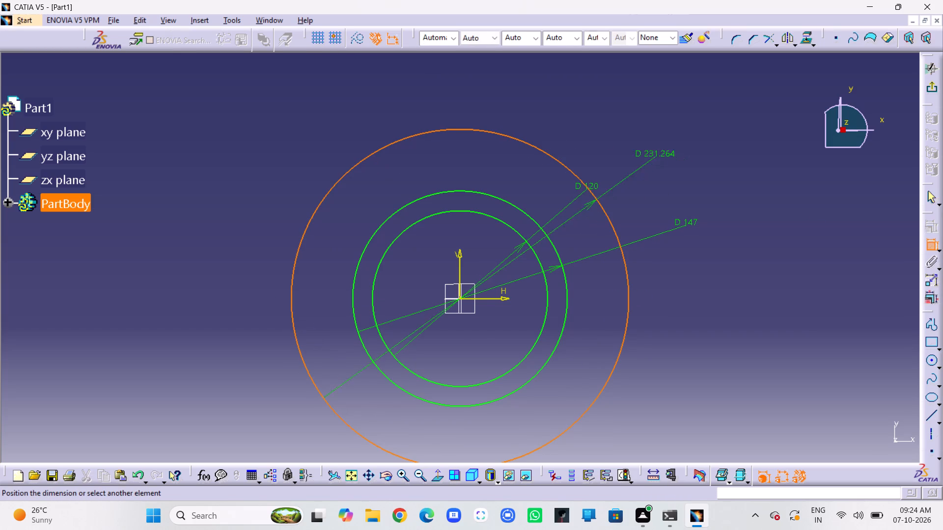
left_click(262, 182)
double_click(262, 176)
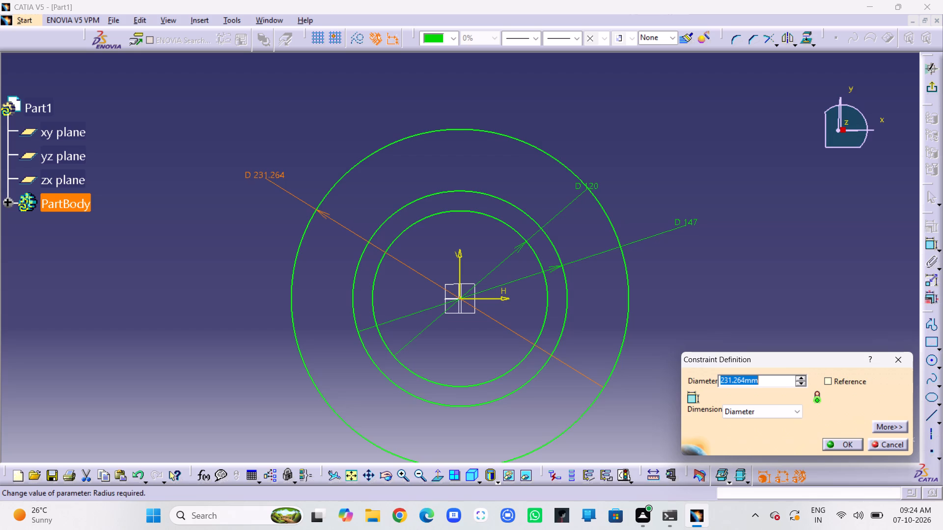
left_click(793, 410)
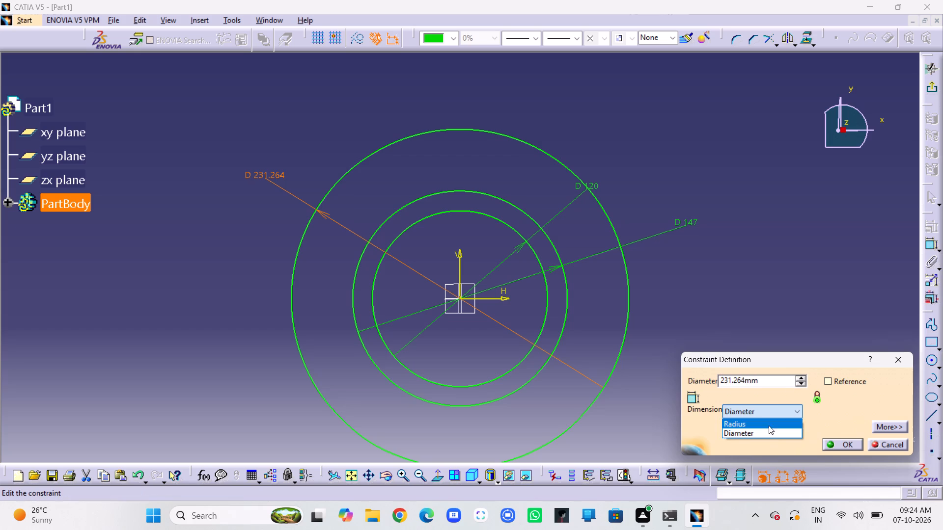
left_click(769, 424)
double_click(771, 378)
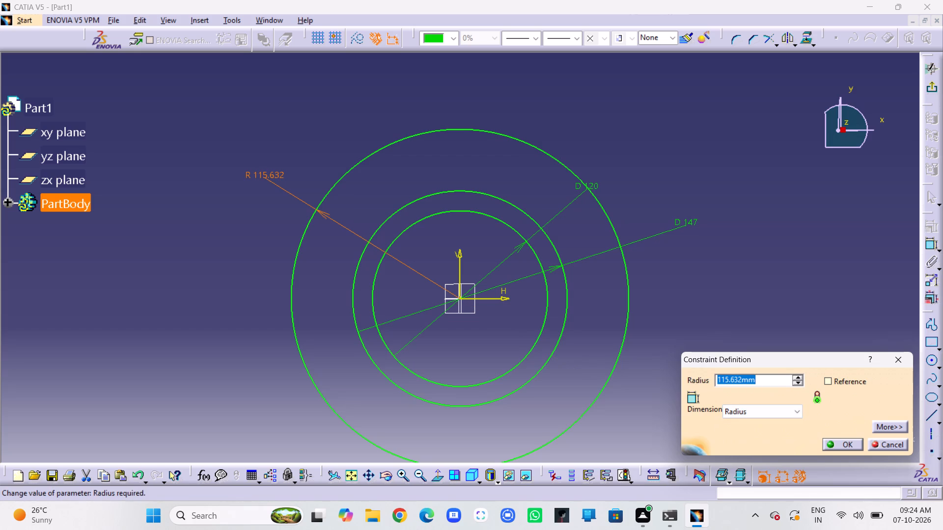
type("138")
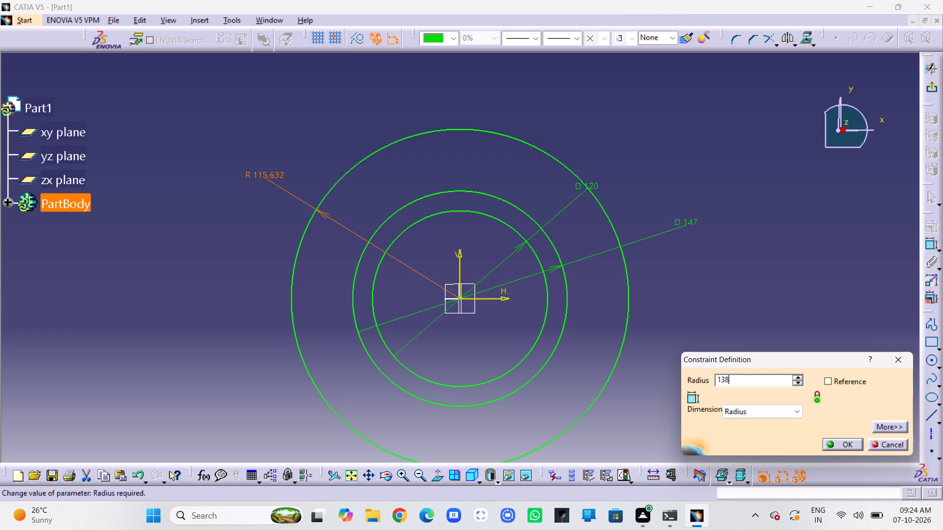
key("Return")
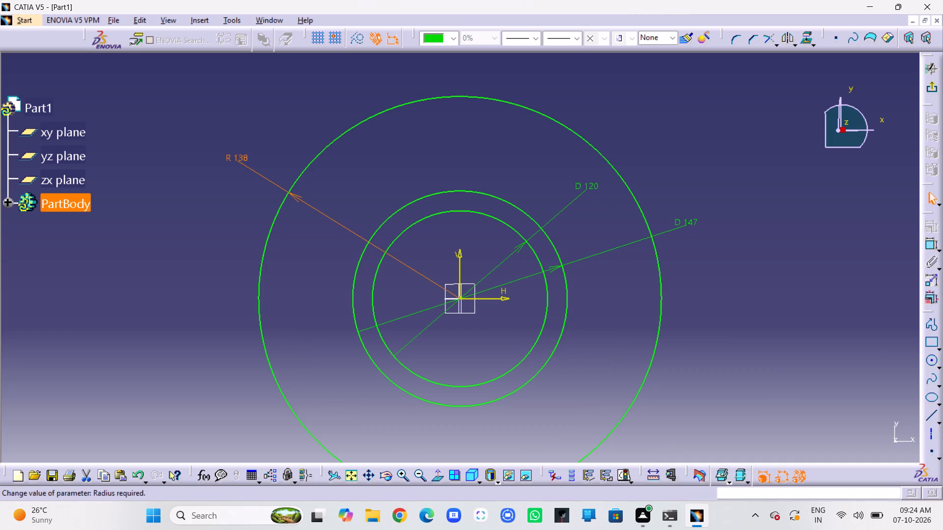
left_click(844, 326)
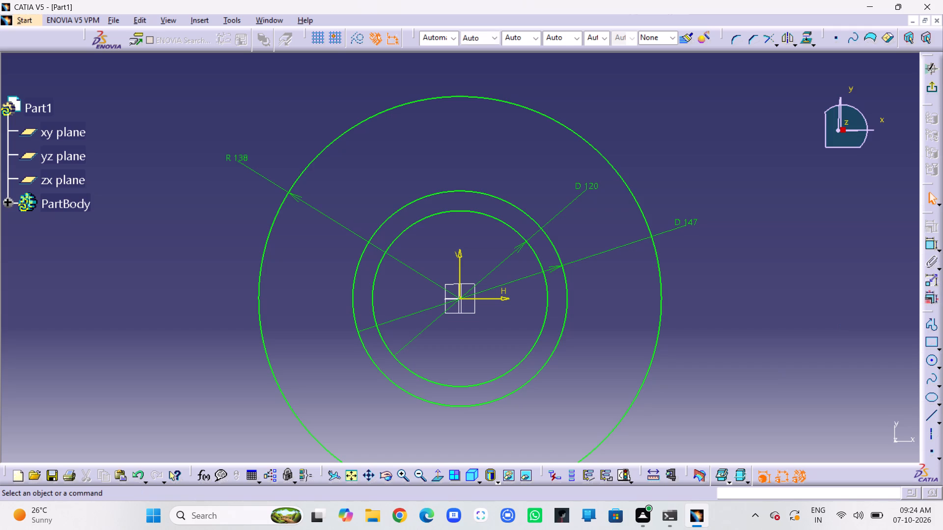
Draw a horizontal axis line about 470 mm long through the origin, extending past both sides of the outermost circle.
middle_click_drag(742, 279, 745, 299)
right_click(742, 279)
middle_click_drag(737, 310, 760, 296)
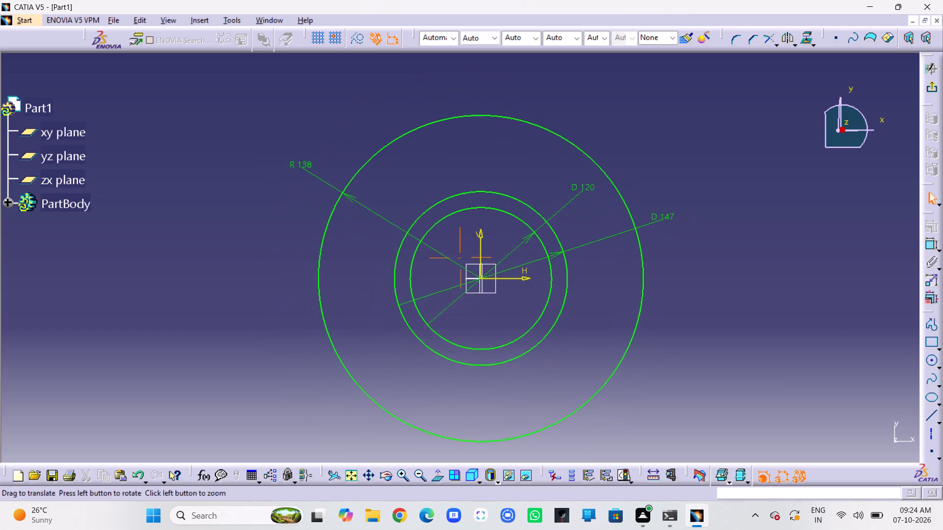
middle_click_drag(760, 296, 765, 291)
middle_click_drag(703, 300, 715, 325)
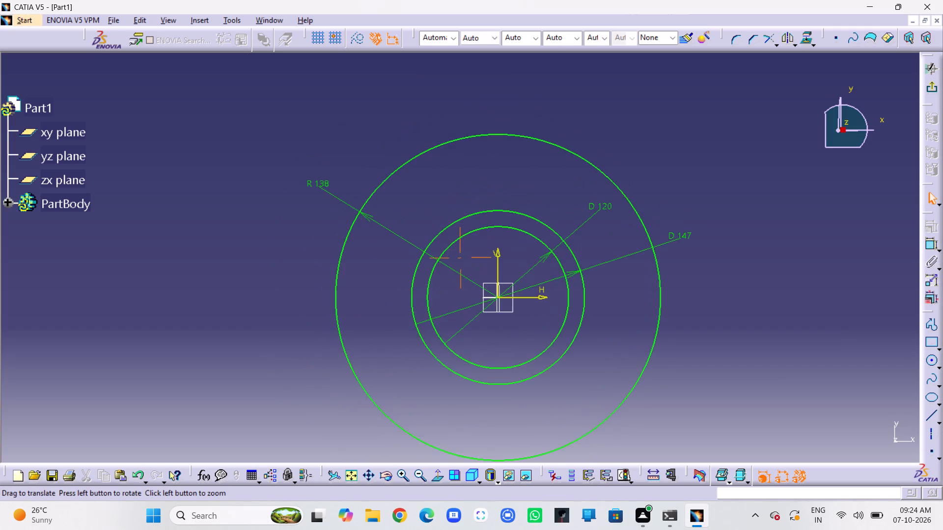
middle_click_drag(715, 325, 725, 309)
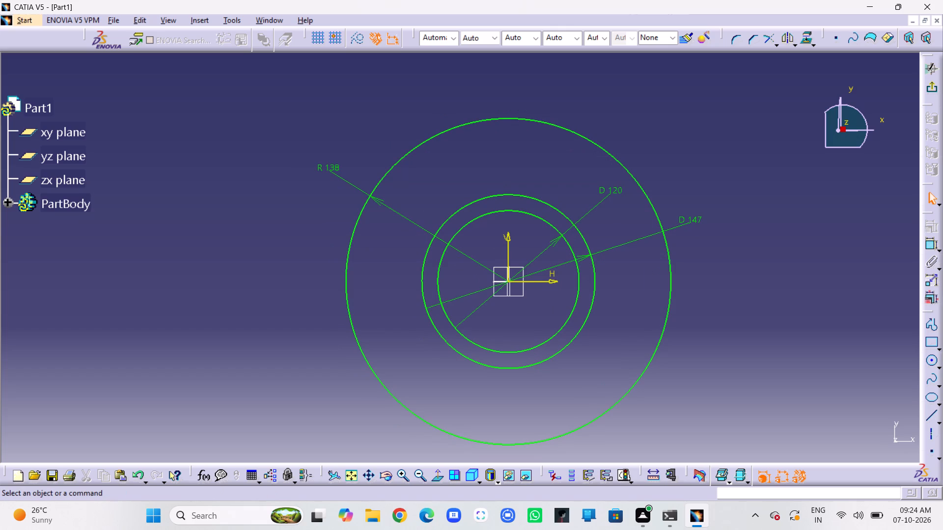
left_click(934, 413)
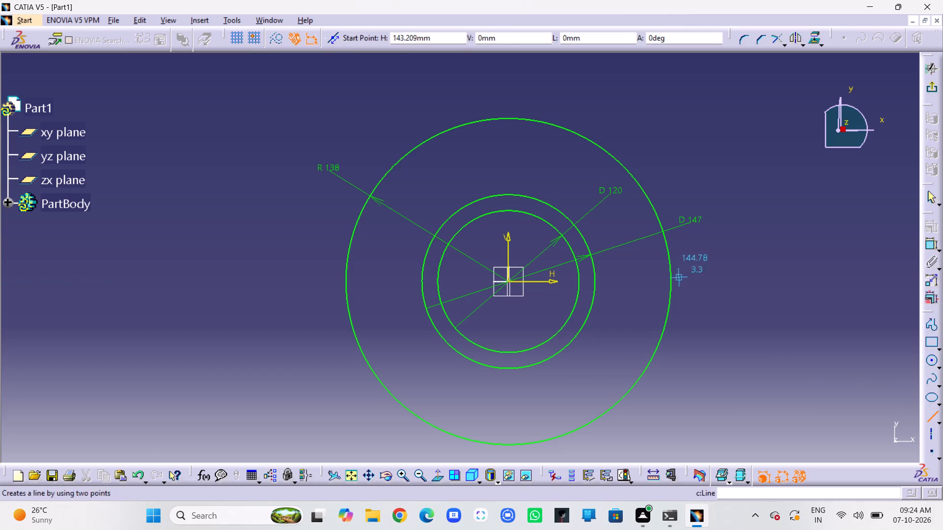
left_click(932, 438)
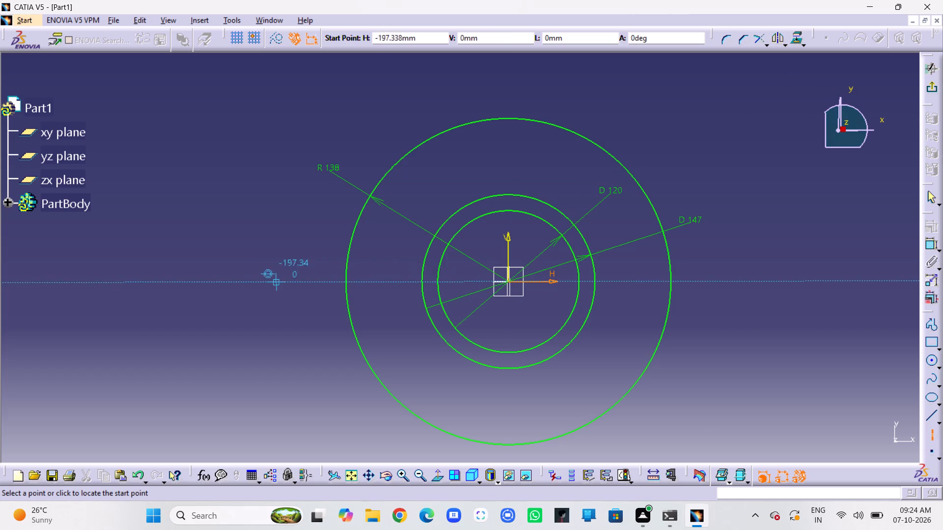
left_click(233, 282)
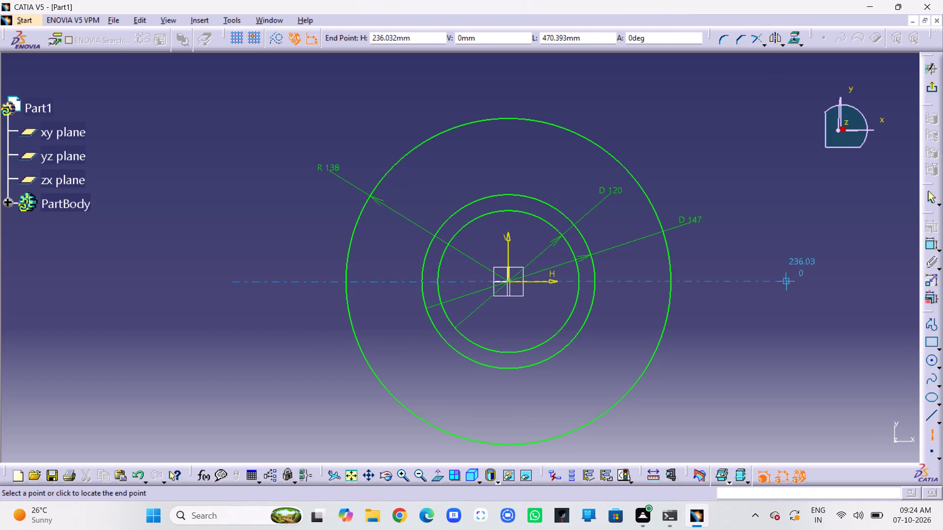
left_click(787, 281)
left_click(819, 215)
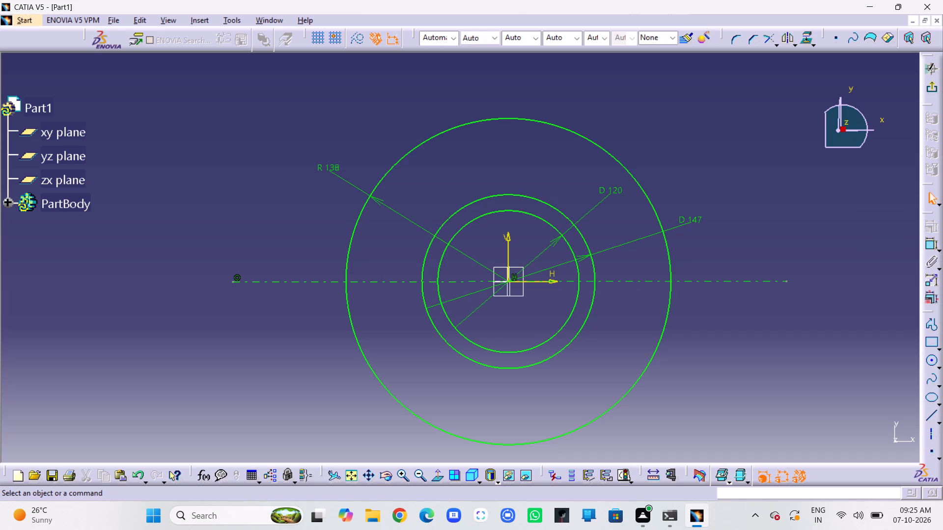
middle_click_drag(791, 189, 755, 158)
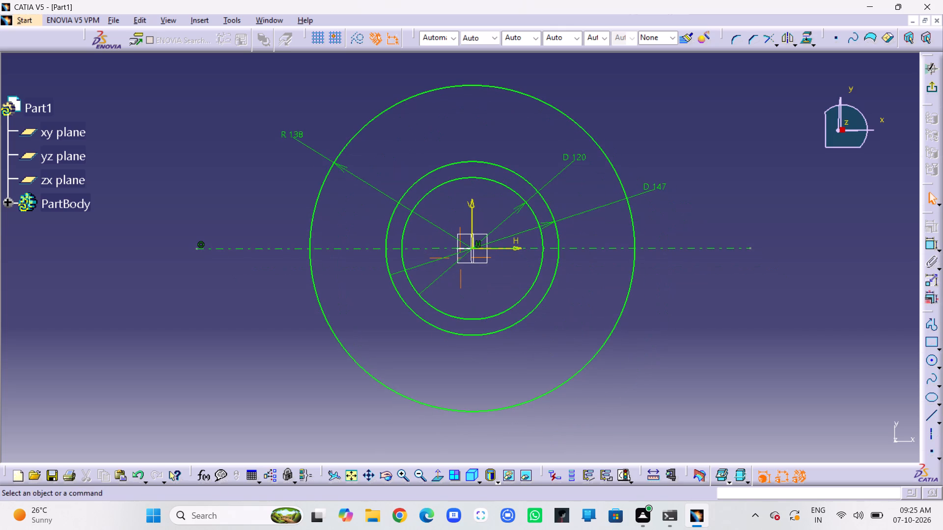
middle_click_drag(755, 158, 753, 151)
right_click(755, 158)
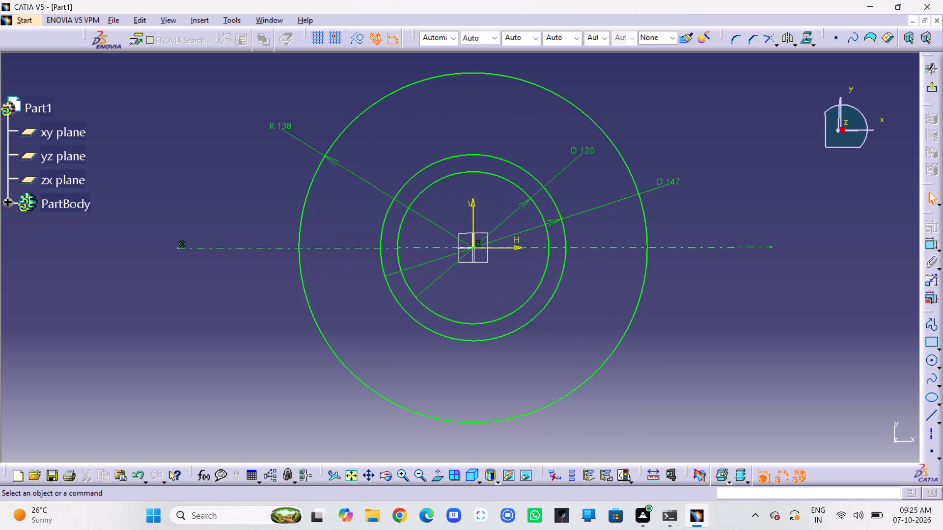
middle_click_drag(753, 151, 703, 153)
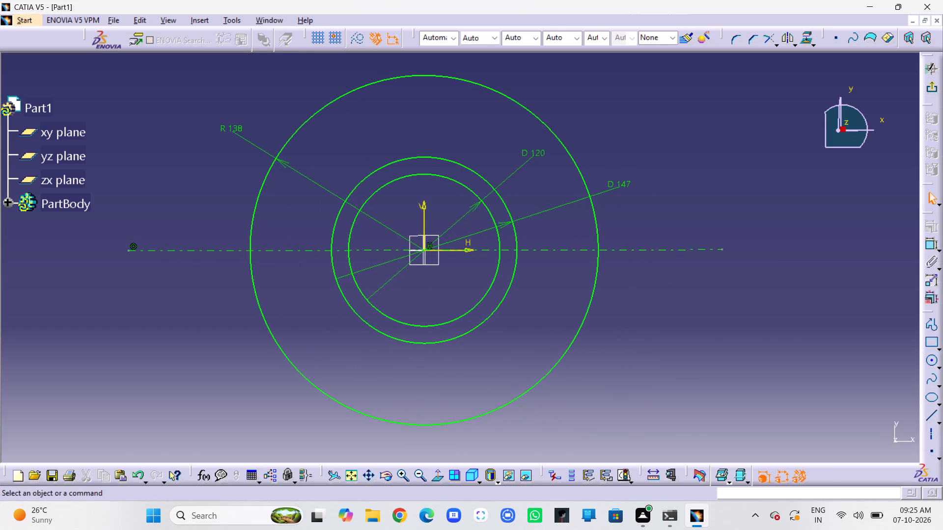
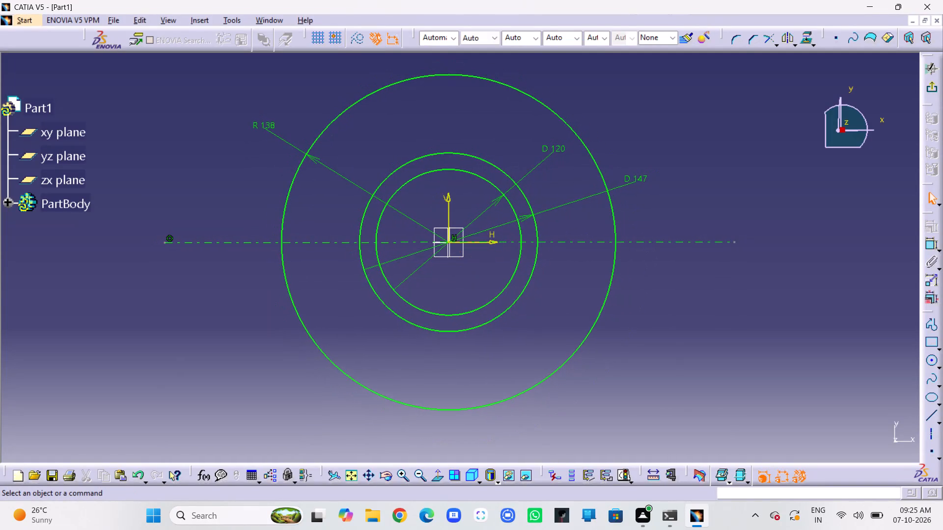
Sketch a construction circle centred on the origin and constrain its diameter to 212 mm.
middle_click_drag(574, 223, 574, 237)
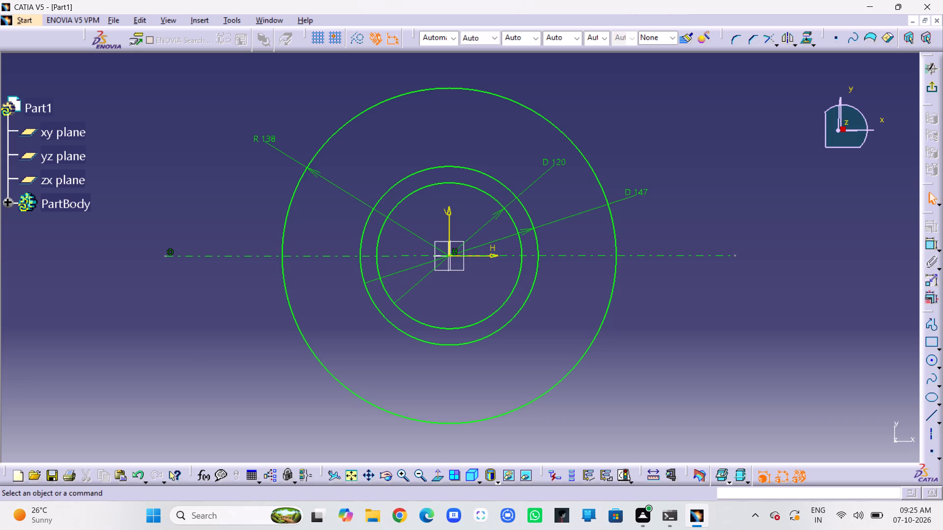
left_click(934, 361)
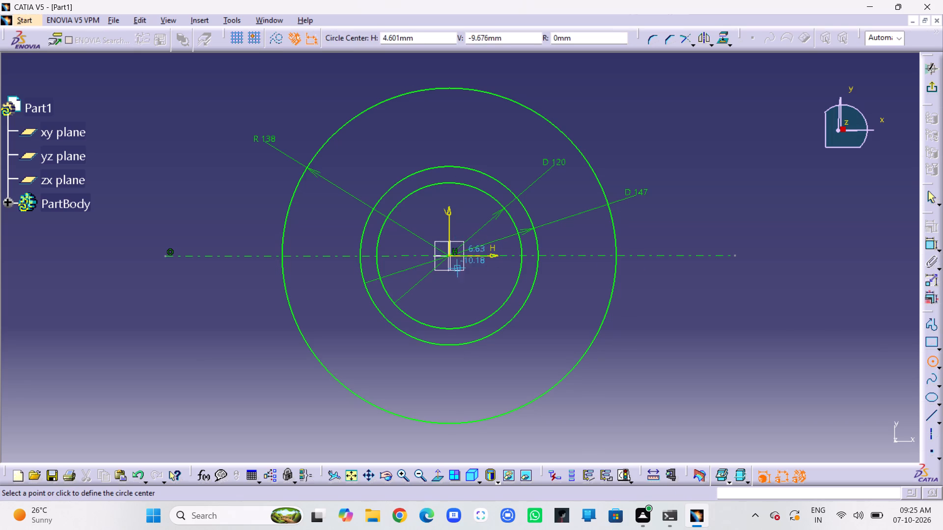
left_click(447, 254)
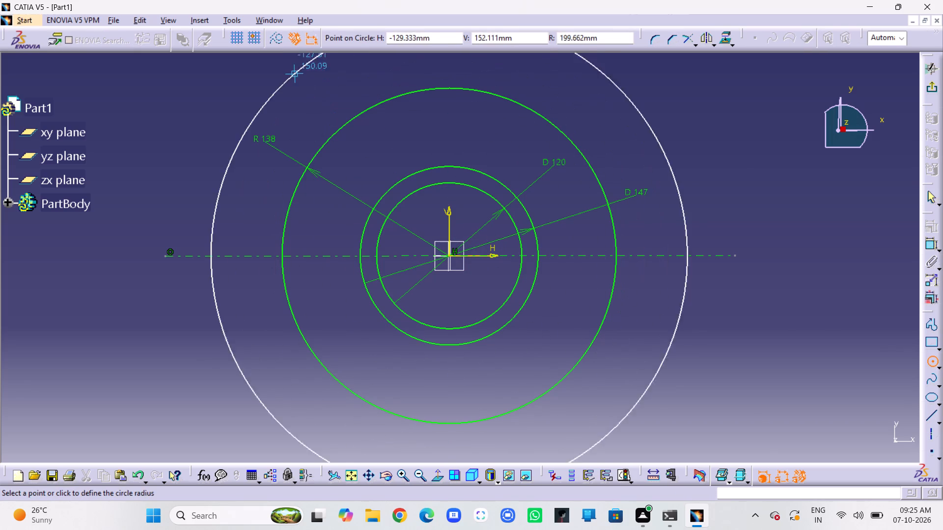
left_click(277, 38)
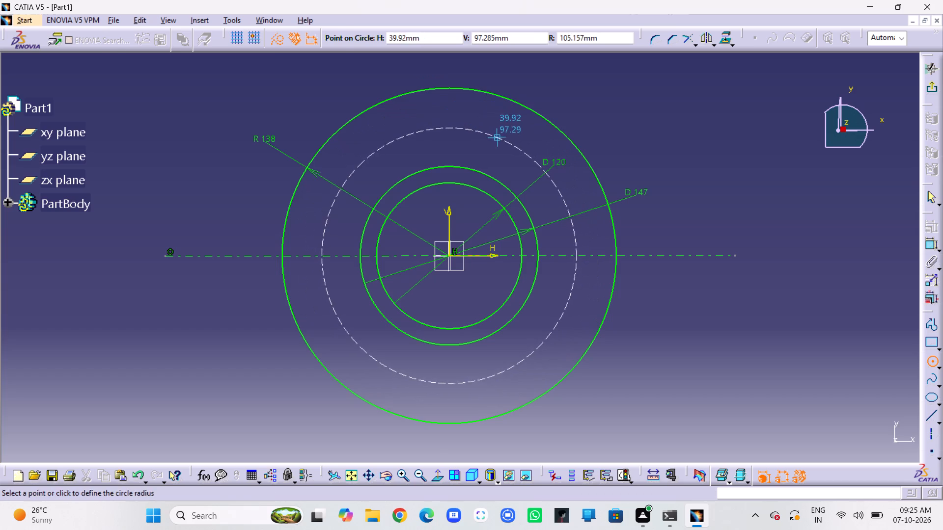
left_click(497, 137)
left_click(933, 246)
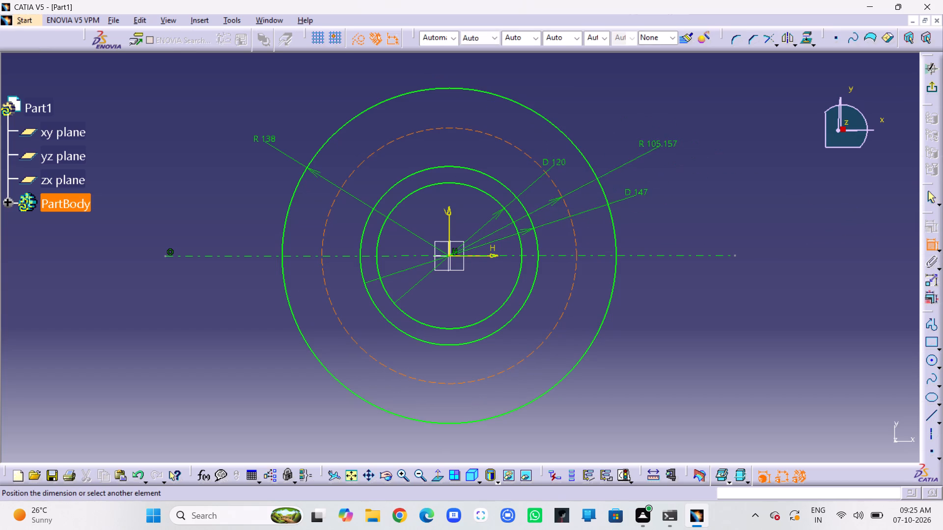
left_click(659, 146)
double_click(668, 144)
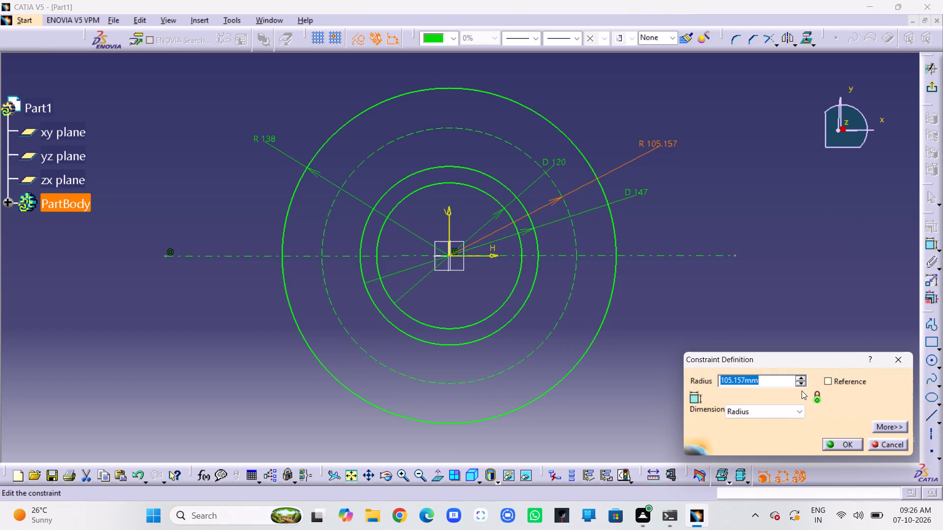
left_click(790, 414)
left_click(769, 437)
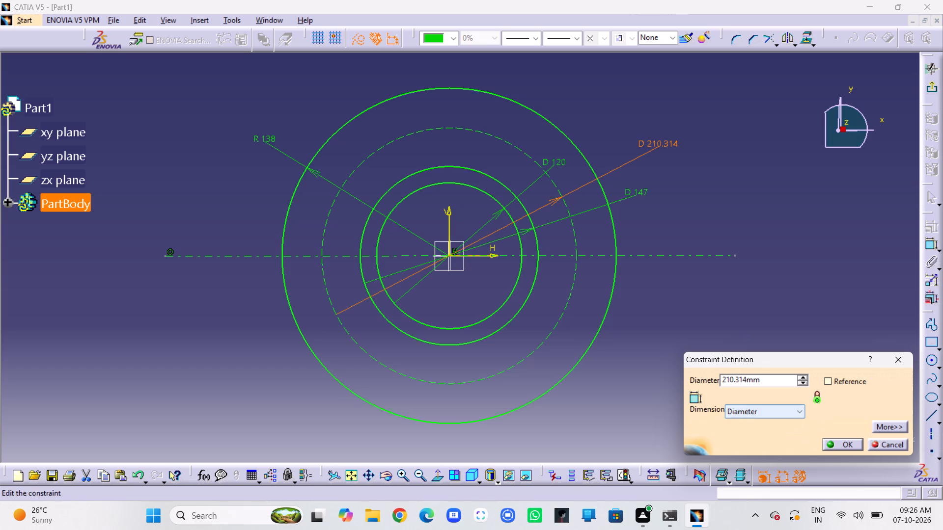
double_click(766, 380)
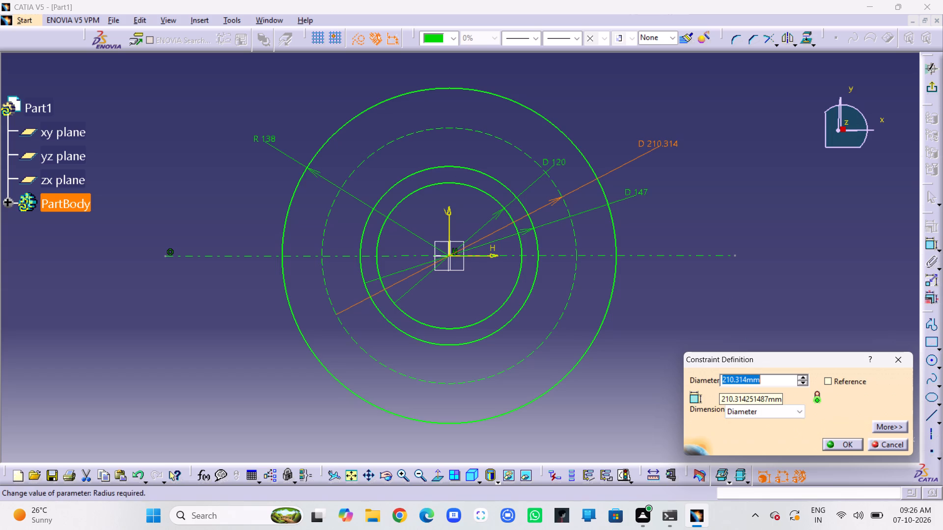
type("212")
key("Return")
left_click(780, 331)
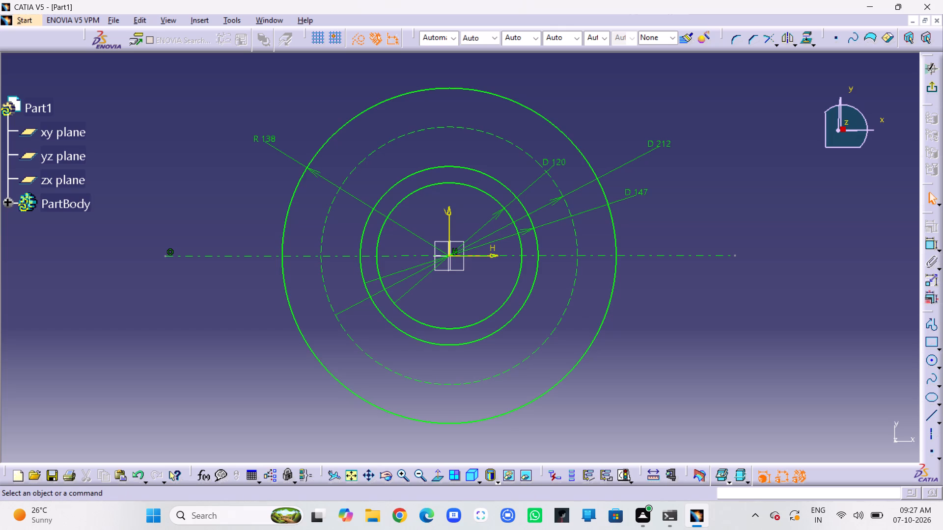
Draw two standard 64.5 mm lines along the horizontal axis, joining the 147 mm circle to the outermost circle on each side.
left_click(930, 415)
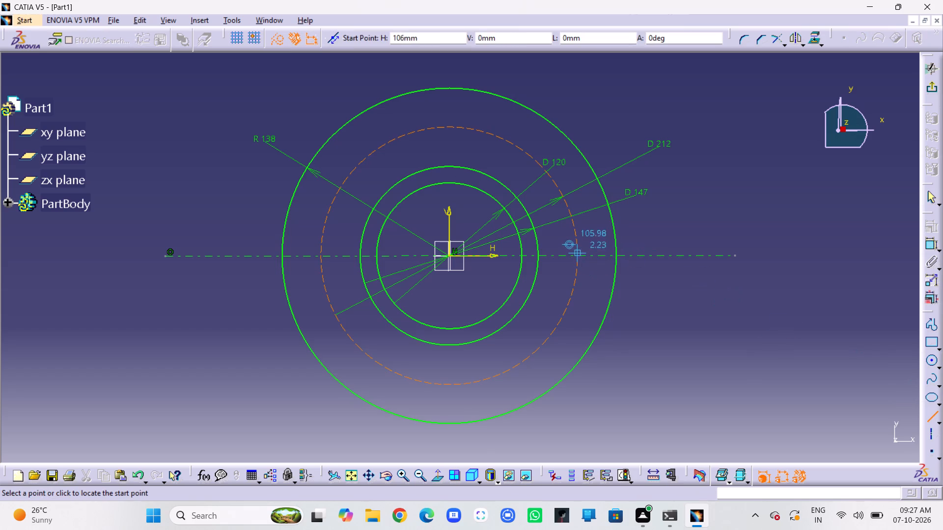
left_click(538, 255)
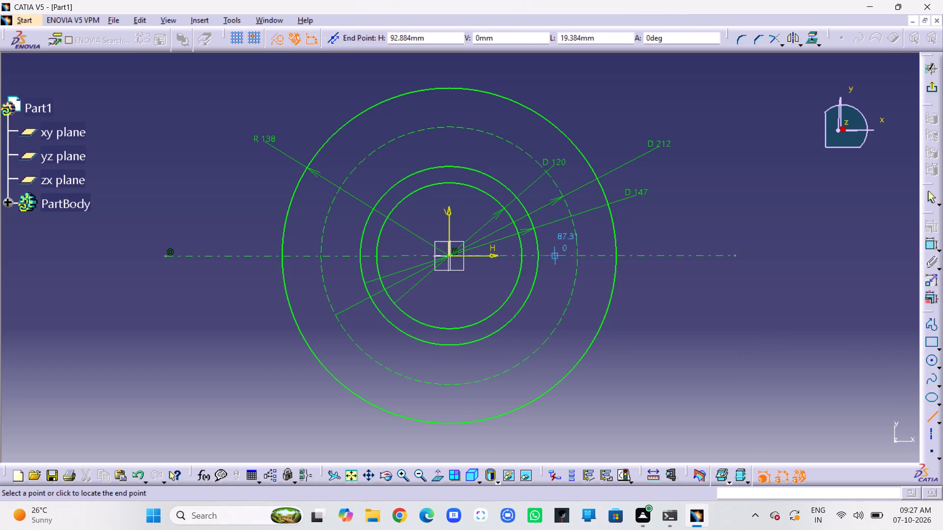
left_click(281, 40)
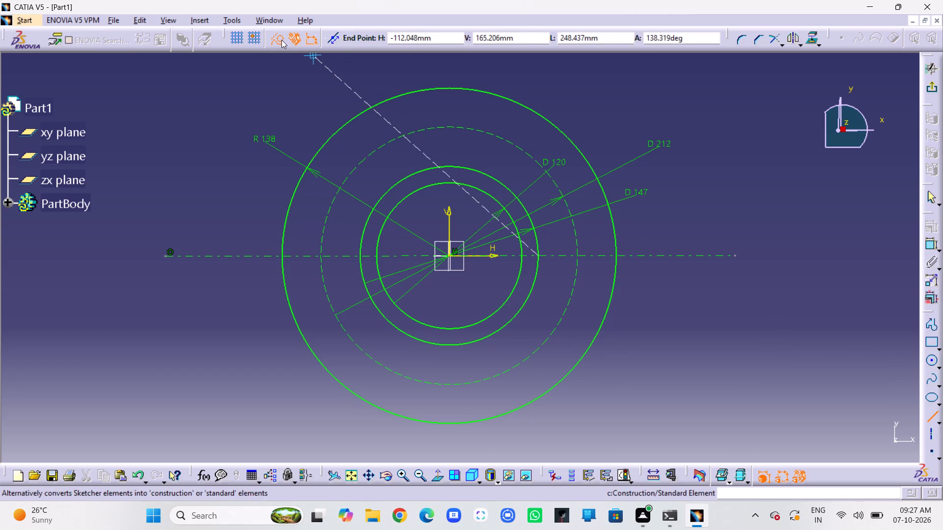
left_click(615, 255)
left_click(743, 220)
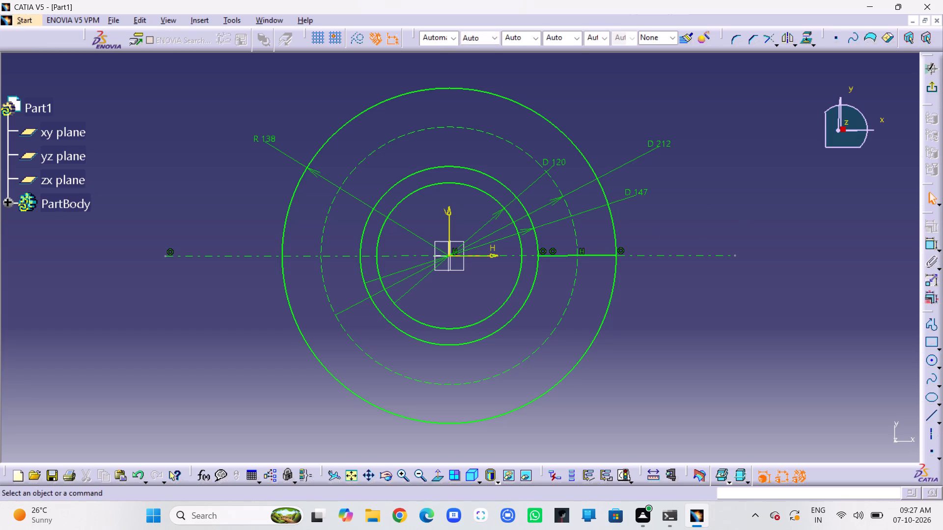
left_click(929, 416)
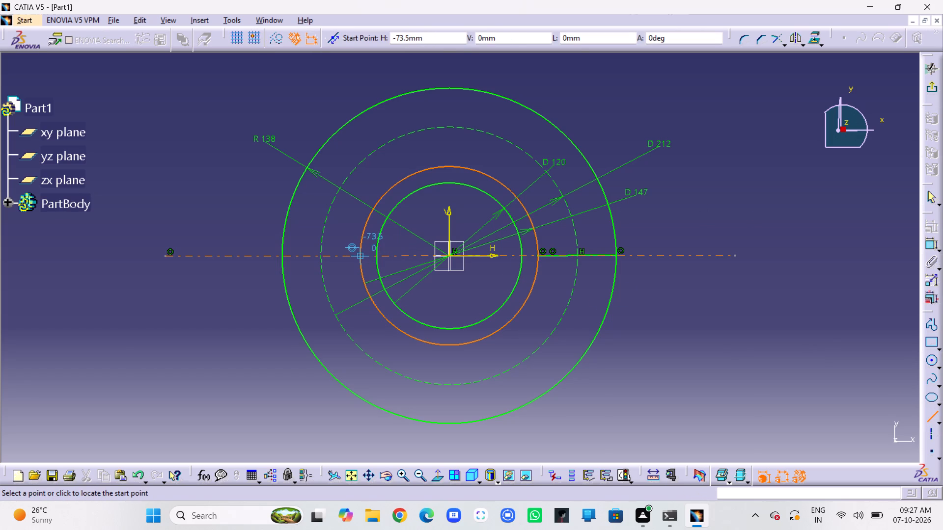
left_click(361, 256)
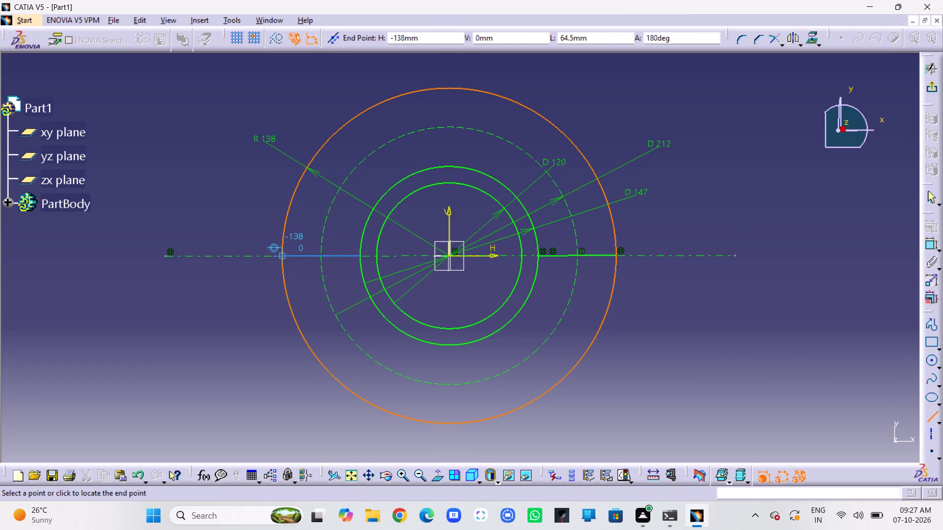
left_click(282, 258)
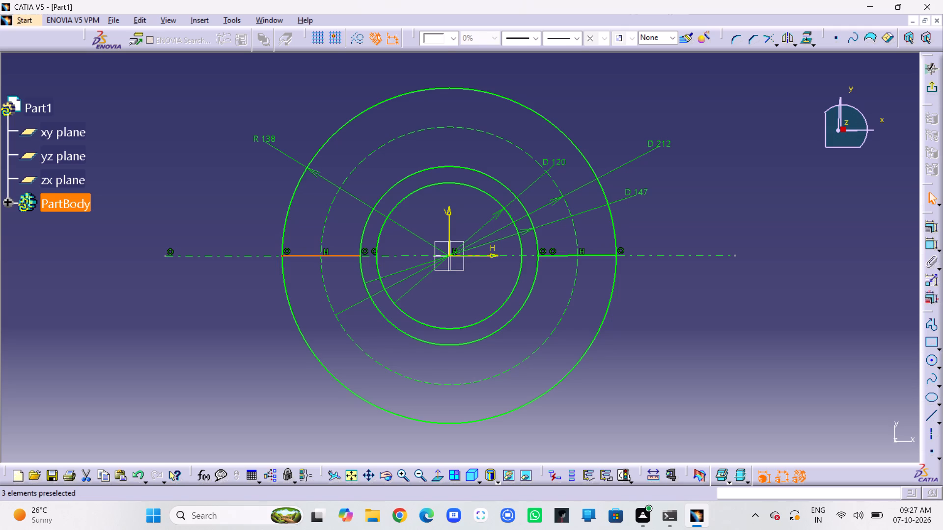
left_click(741, 230)
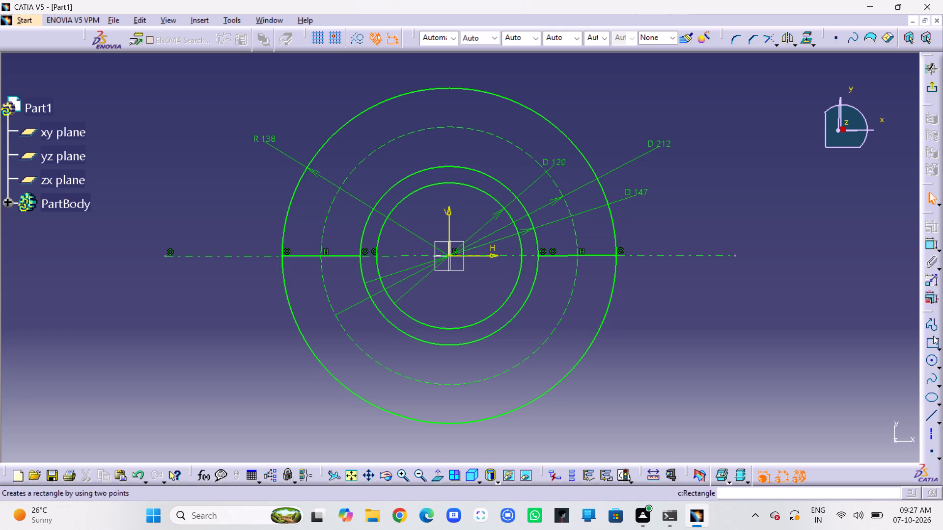
Quick Trim the lower halves of the R138 circle and the 147 mm circle below the horizontal axis.
left_click(940, 267)
left_click(827, 319)
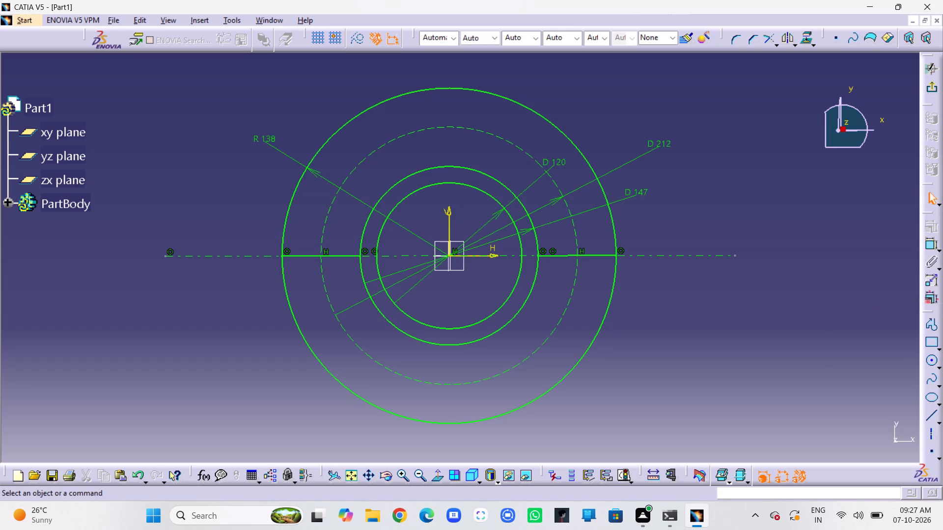
left_click(777, 44)
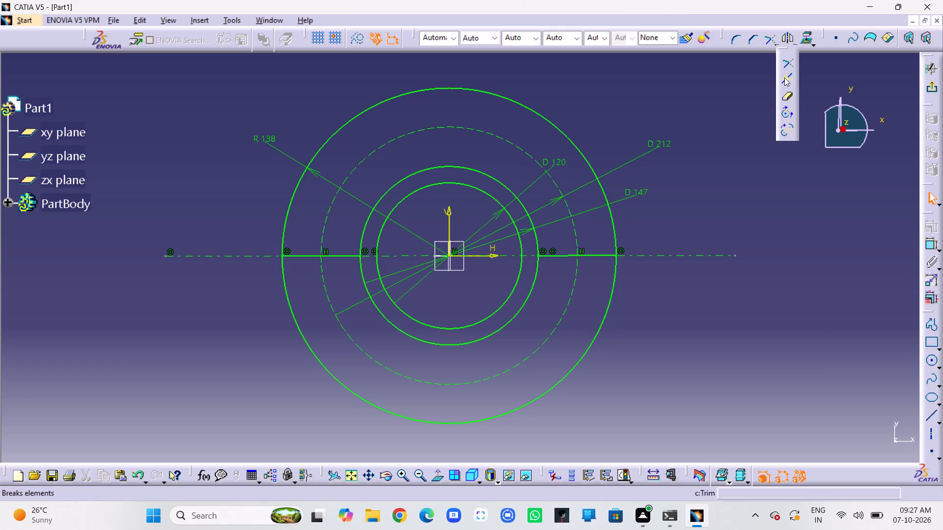
double_click(790, 96)
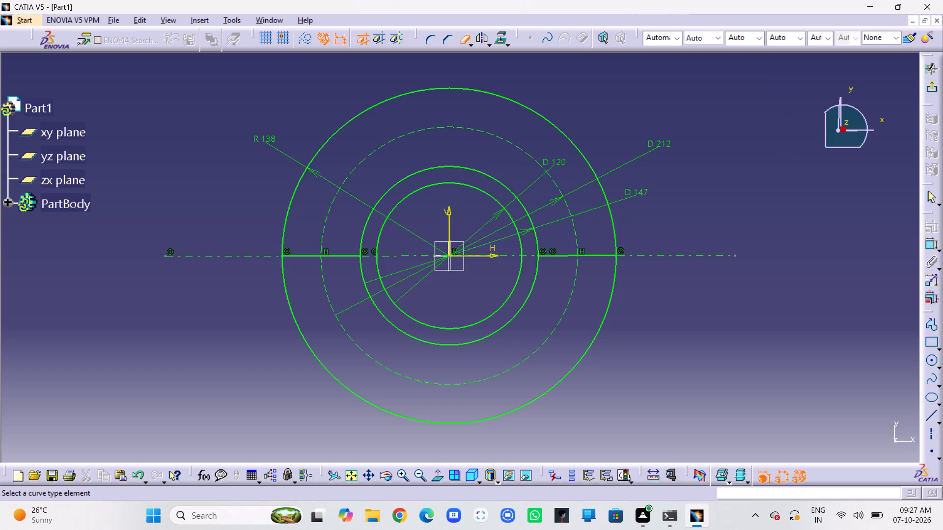
left_click(616, 286)
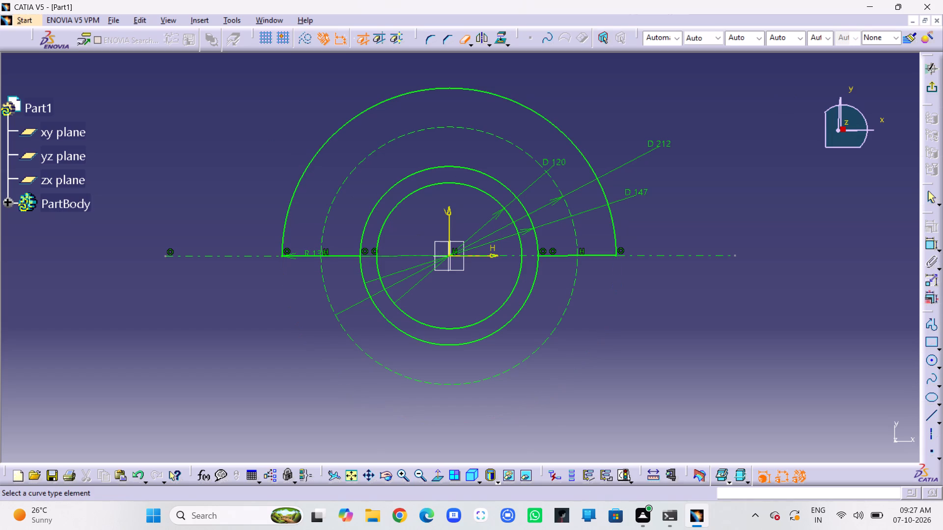
left_click(523, 303)
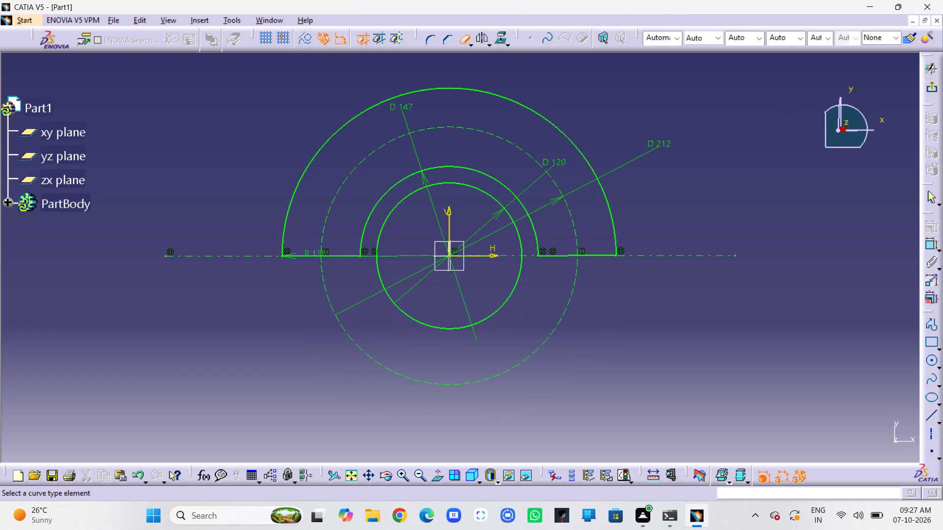
left_click(733, 302)
left_click(463, 42)
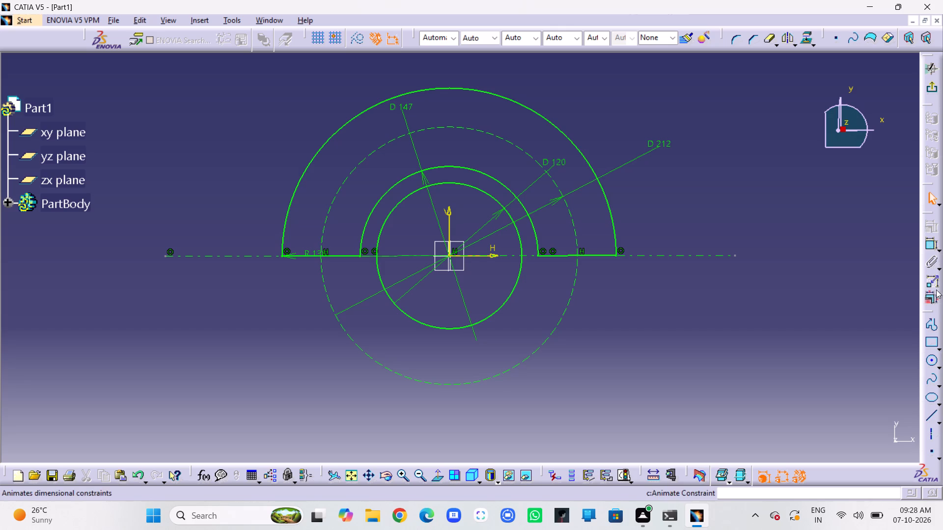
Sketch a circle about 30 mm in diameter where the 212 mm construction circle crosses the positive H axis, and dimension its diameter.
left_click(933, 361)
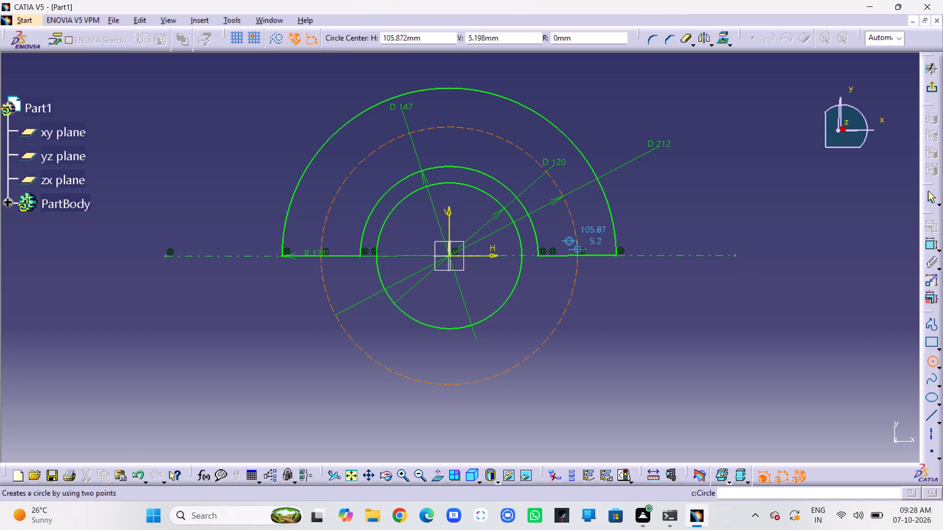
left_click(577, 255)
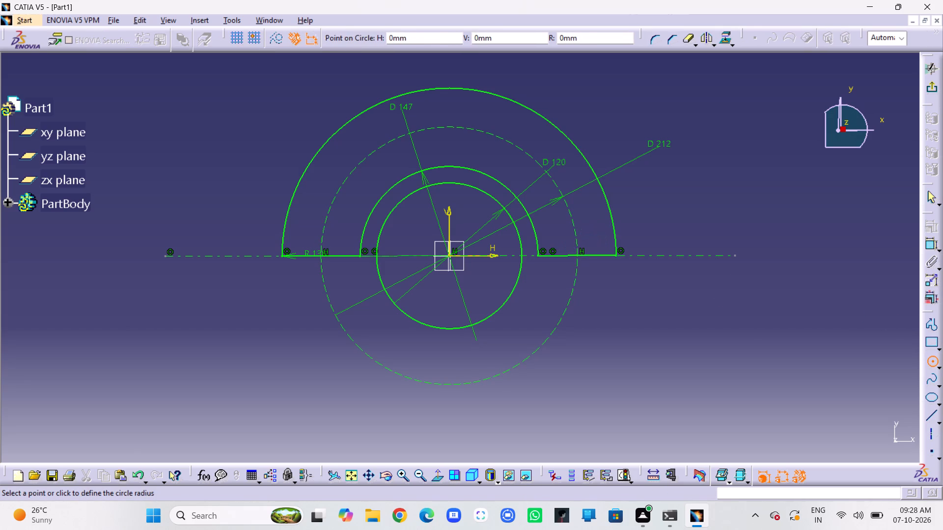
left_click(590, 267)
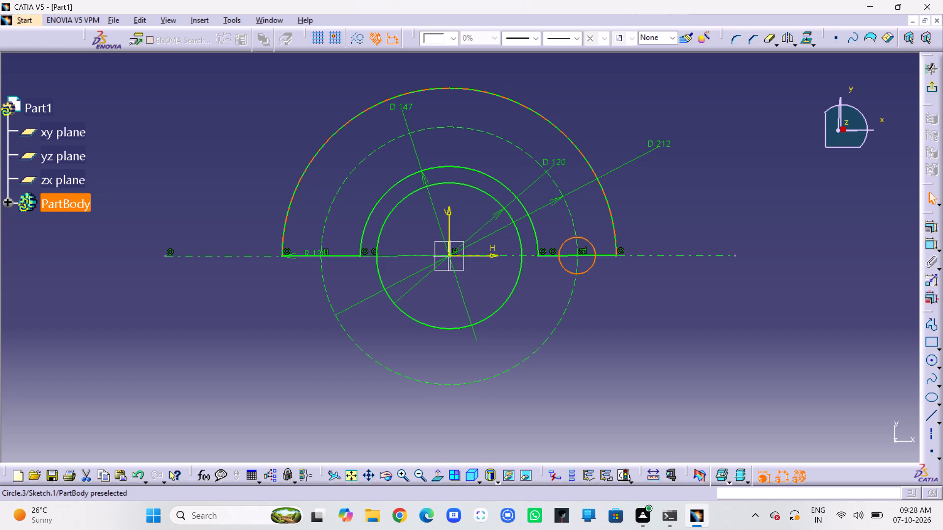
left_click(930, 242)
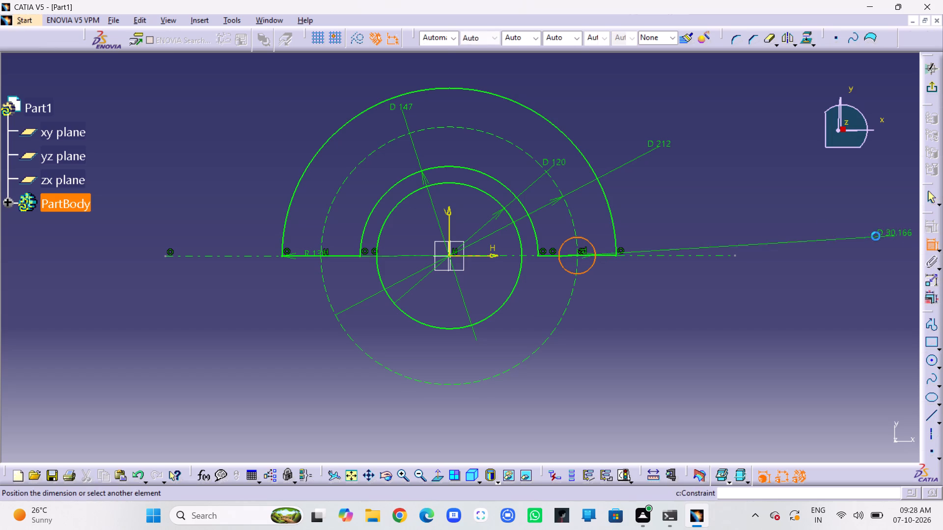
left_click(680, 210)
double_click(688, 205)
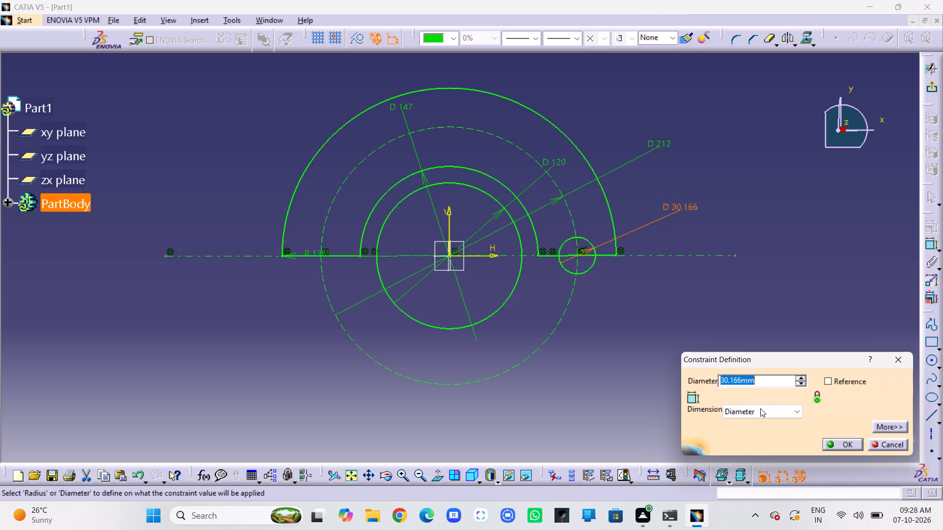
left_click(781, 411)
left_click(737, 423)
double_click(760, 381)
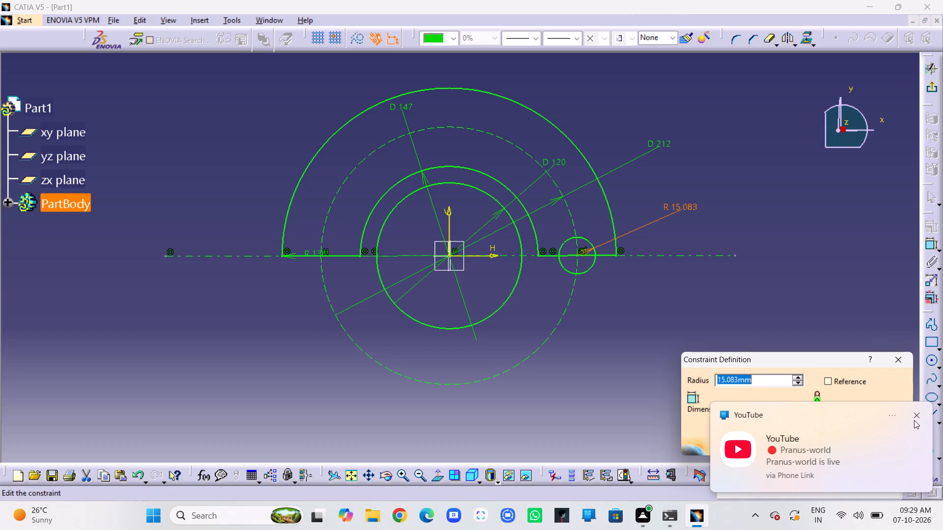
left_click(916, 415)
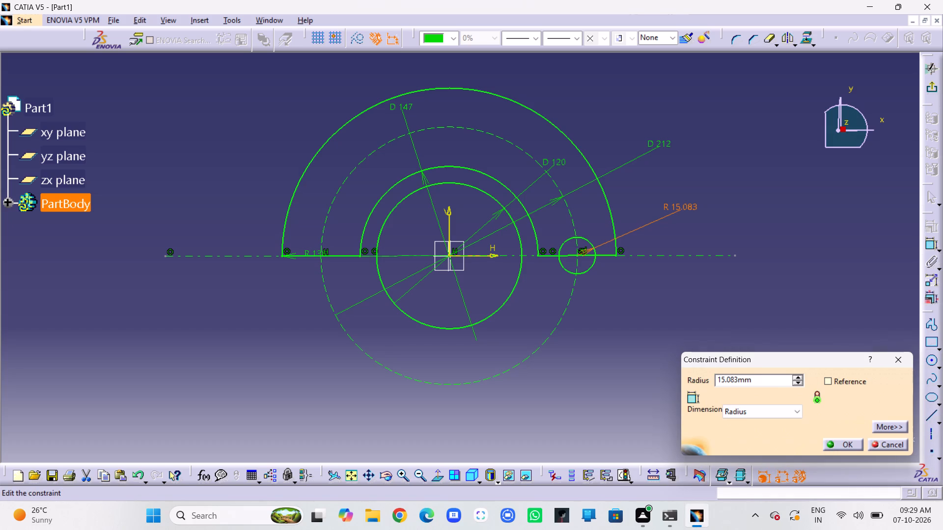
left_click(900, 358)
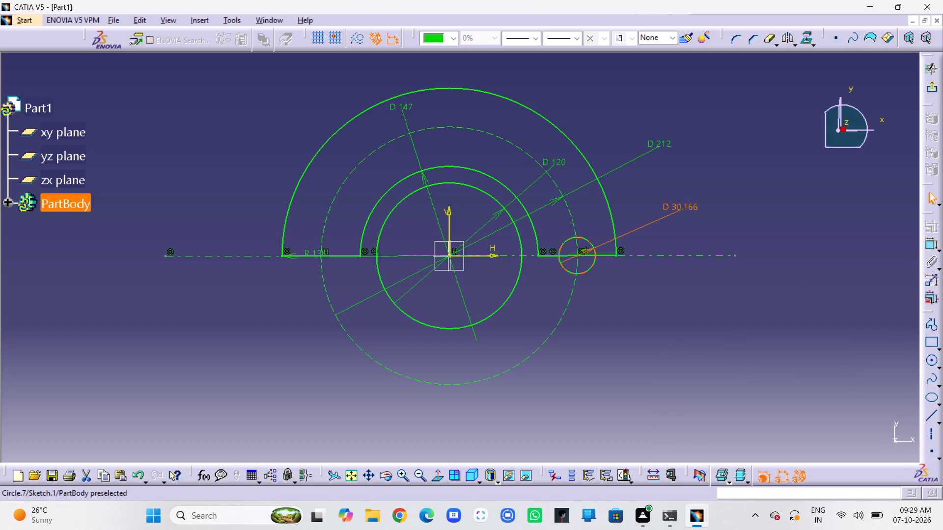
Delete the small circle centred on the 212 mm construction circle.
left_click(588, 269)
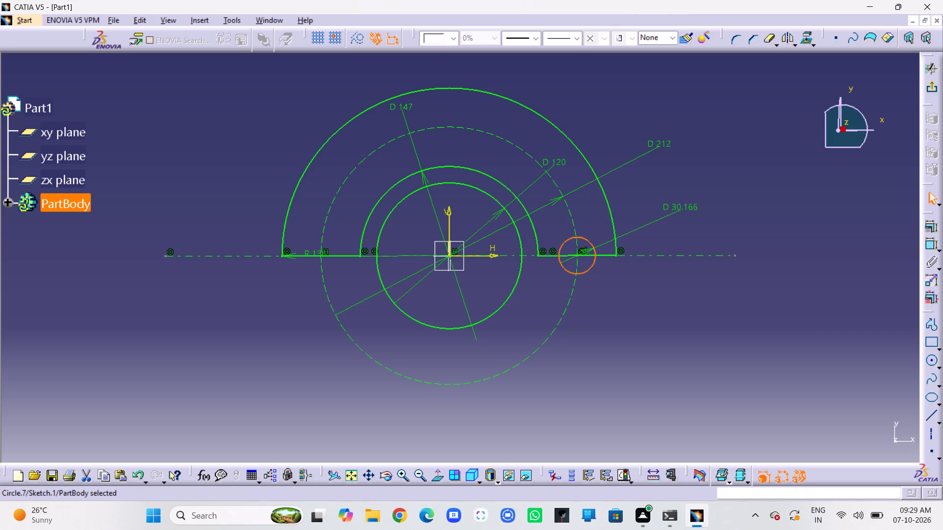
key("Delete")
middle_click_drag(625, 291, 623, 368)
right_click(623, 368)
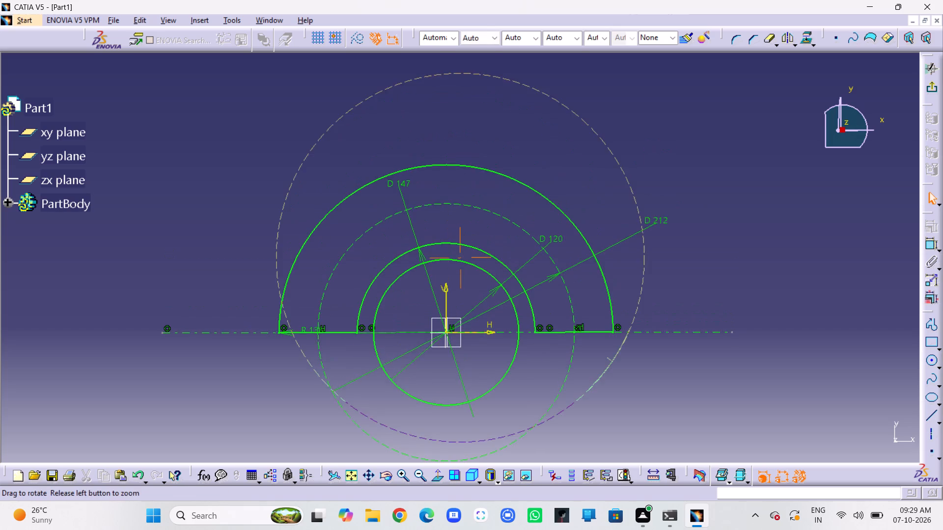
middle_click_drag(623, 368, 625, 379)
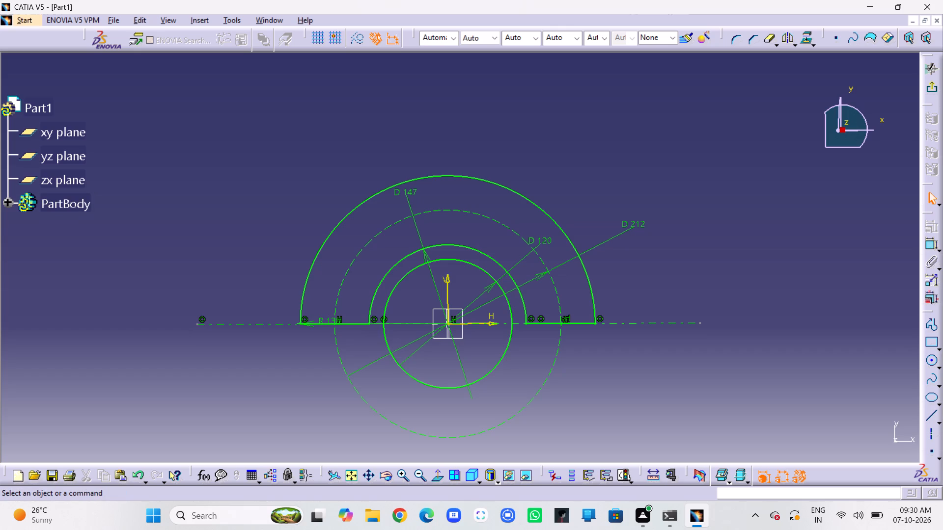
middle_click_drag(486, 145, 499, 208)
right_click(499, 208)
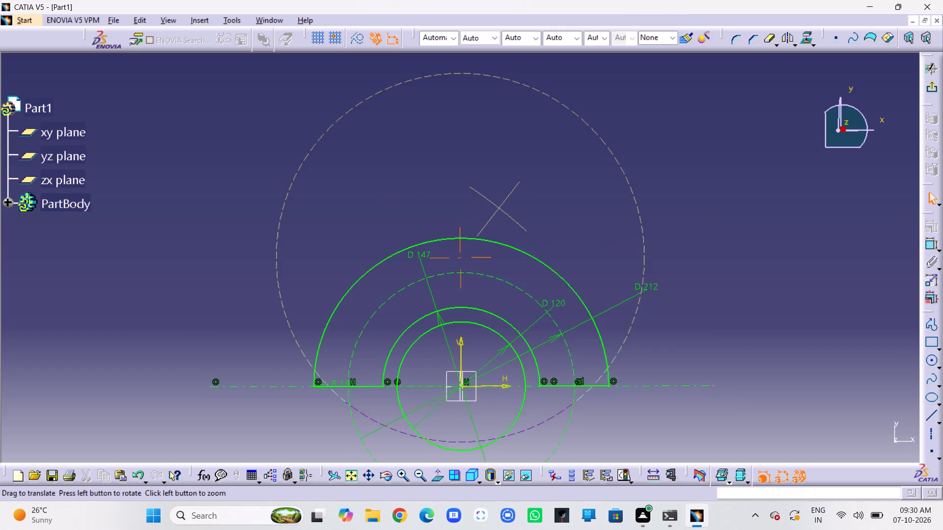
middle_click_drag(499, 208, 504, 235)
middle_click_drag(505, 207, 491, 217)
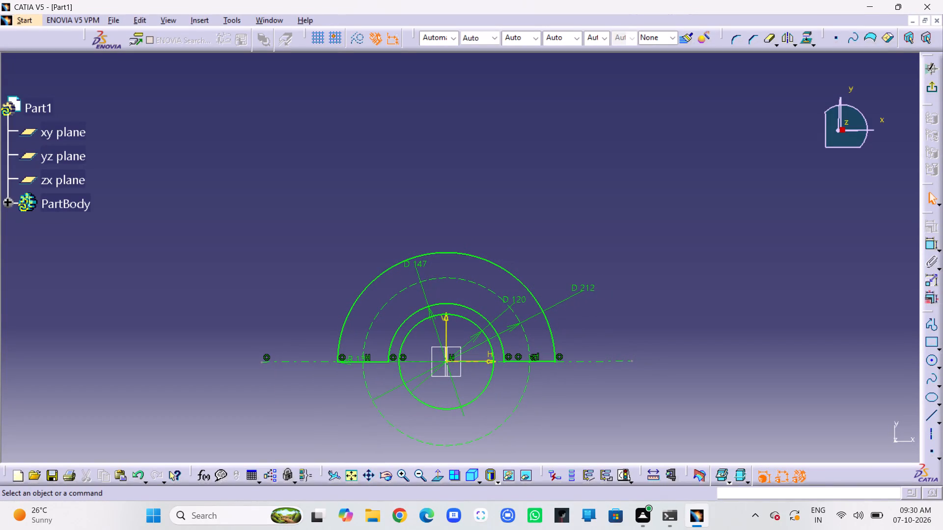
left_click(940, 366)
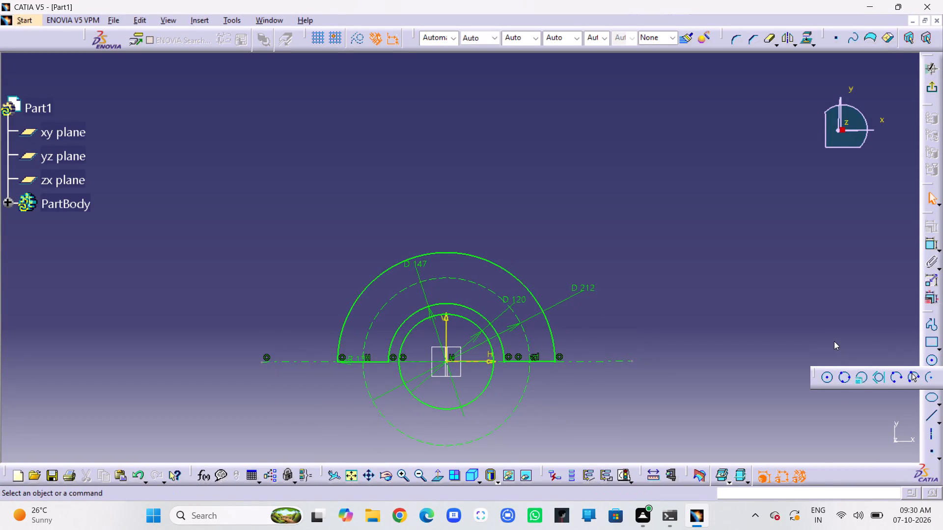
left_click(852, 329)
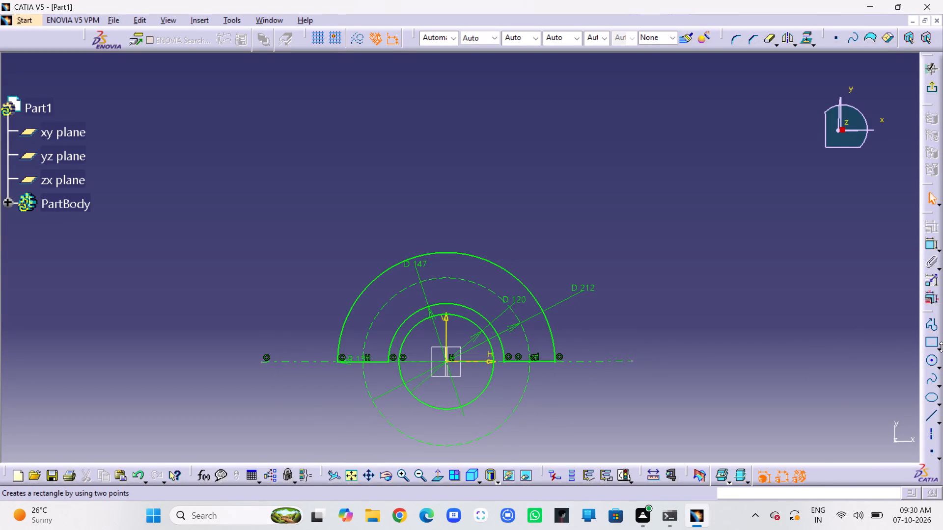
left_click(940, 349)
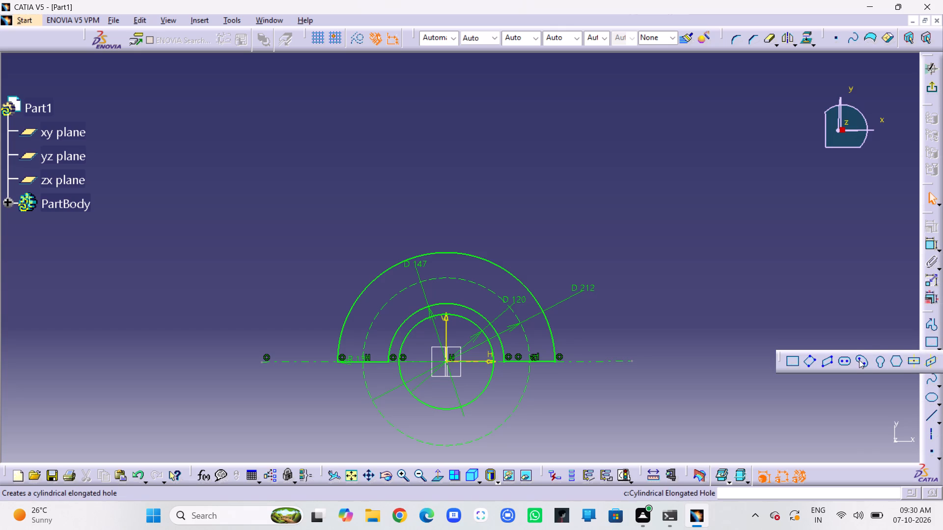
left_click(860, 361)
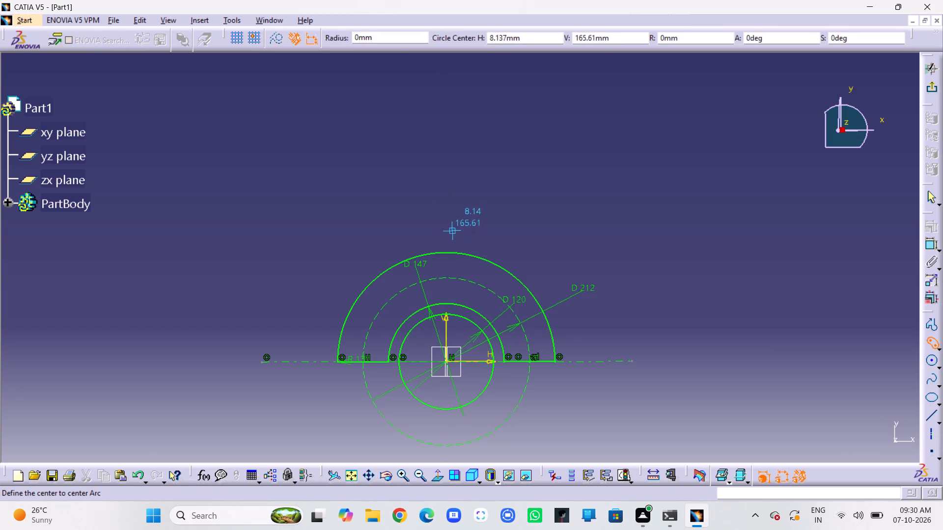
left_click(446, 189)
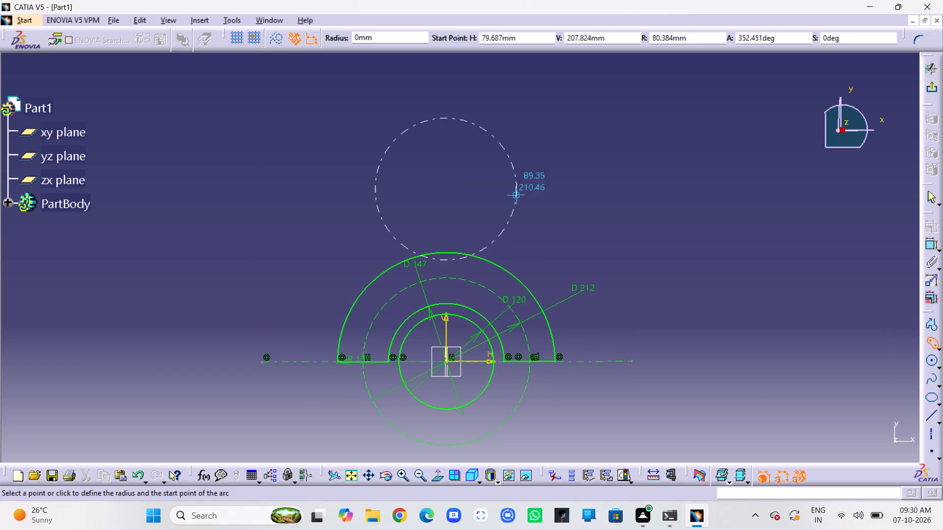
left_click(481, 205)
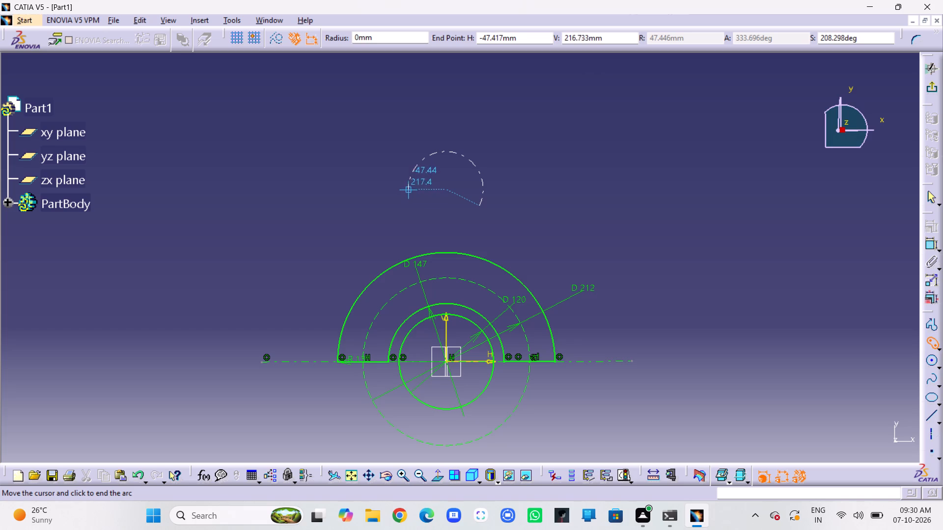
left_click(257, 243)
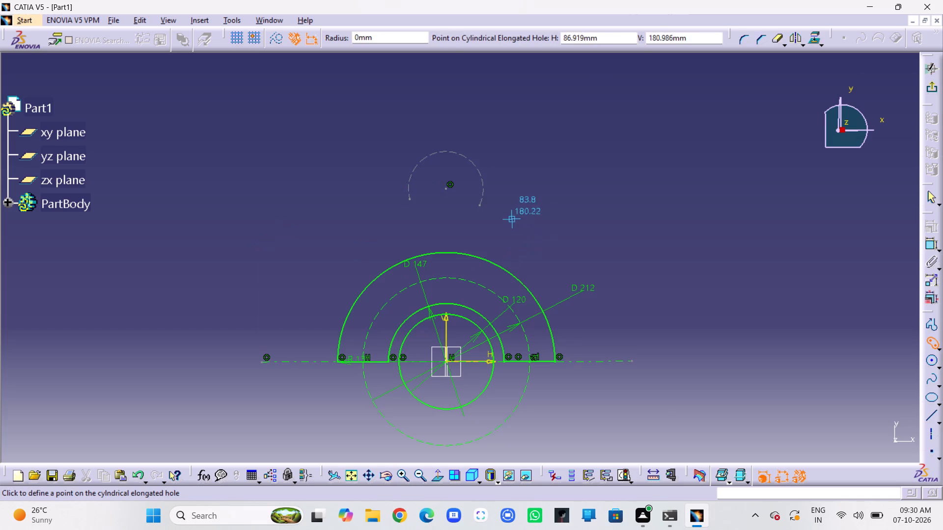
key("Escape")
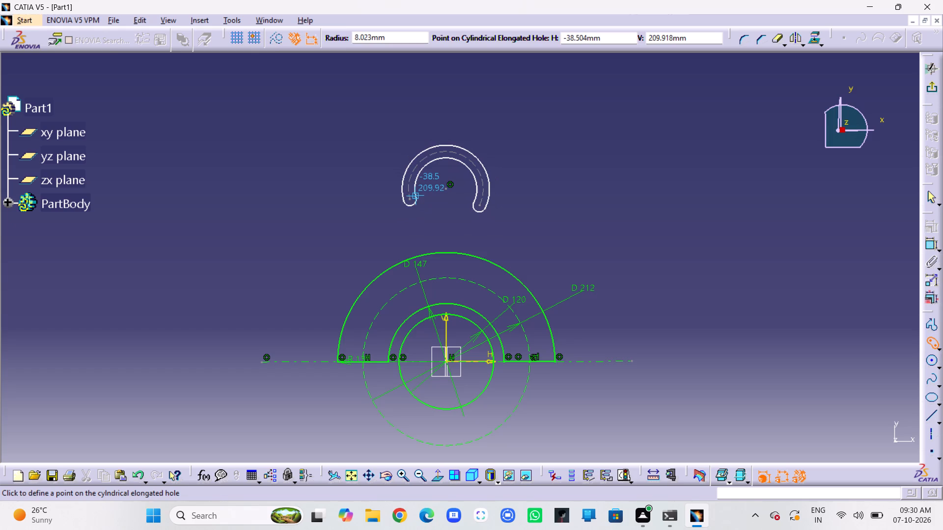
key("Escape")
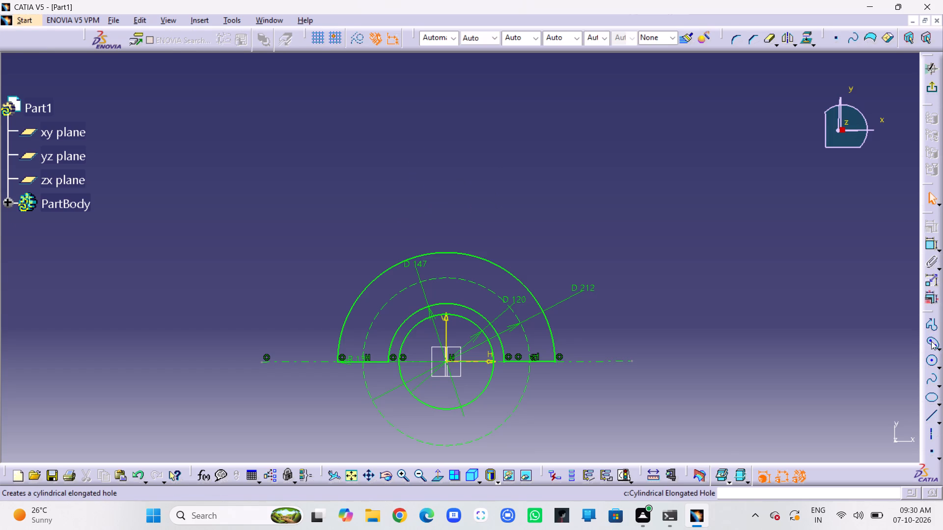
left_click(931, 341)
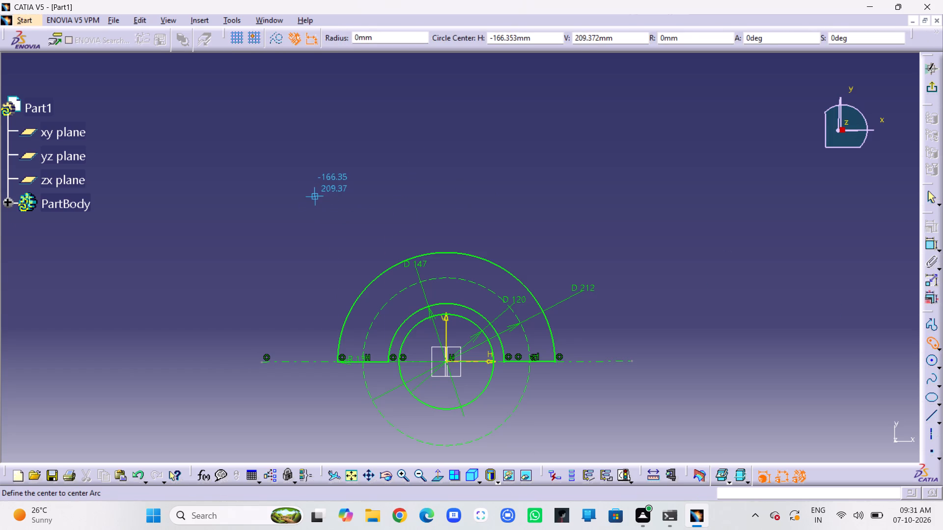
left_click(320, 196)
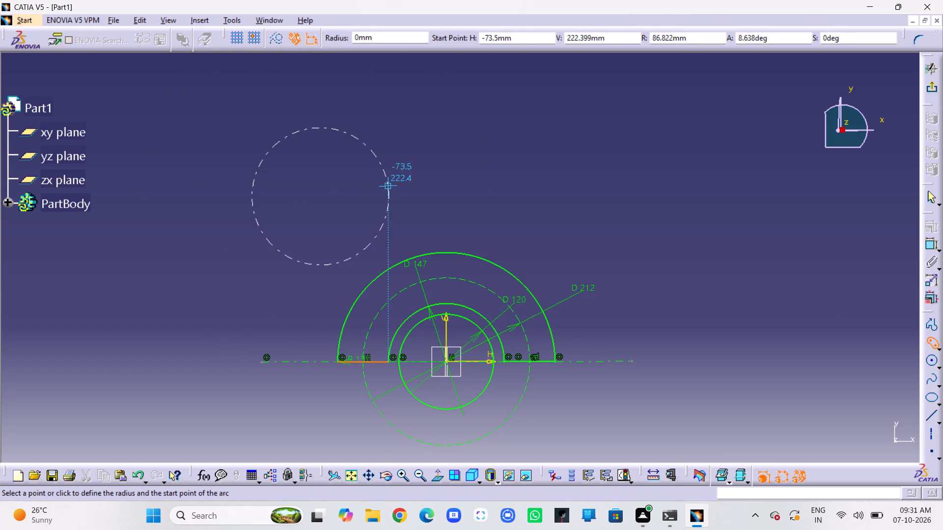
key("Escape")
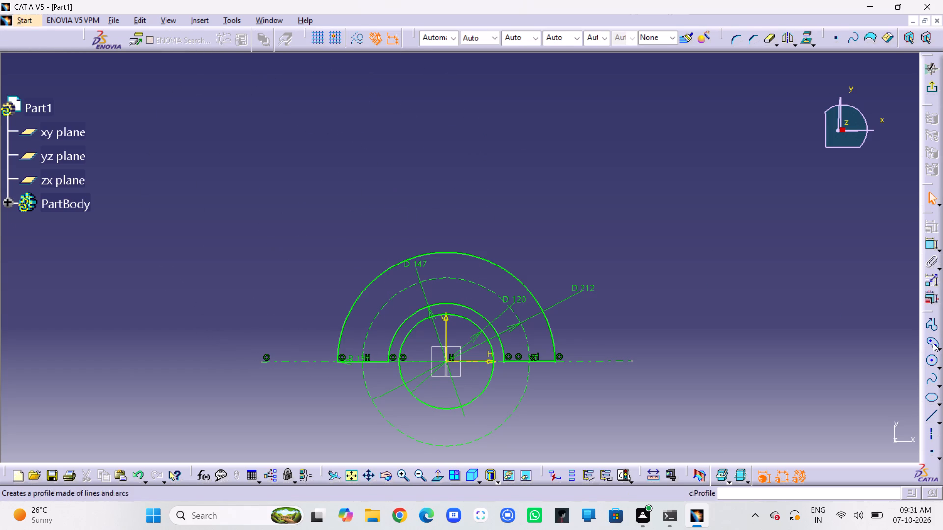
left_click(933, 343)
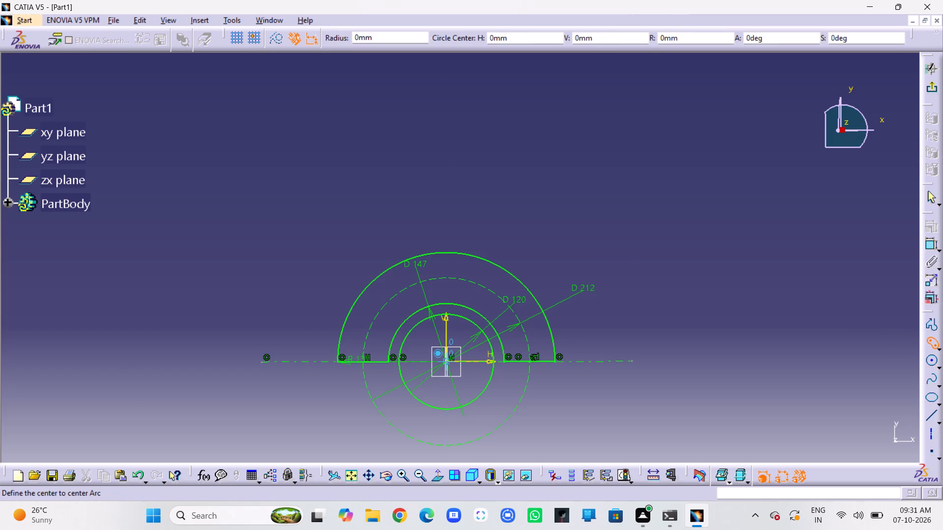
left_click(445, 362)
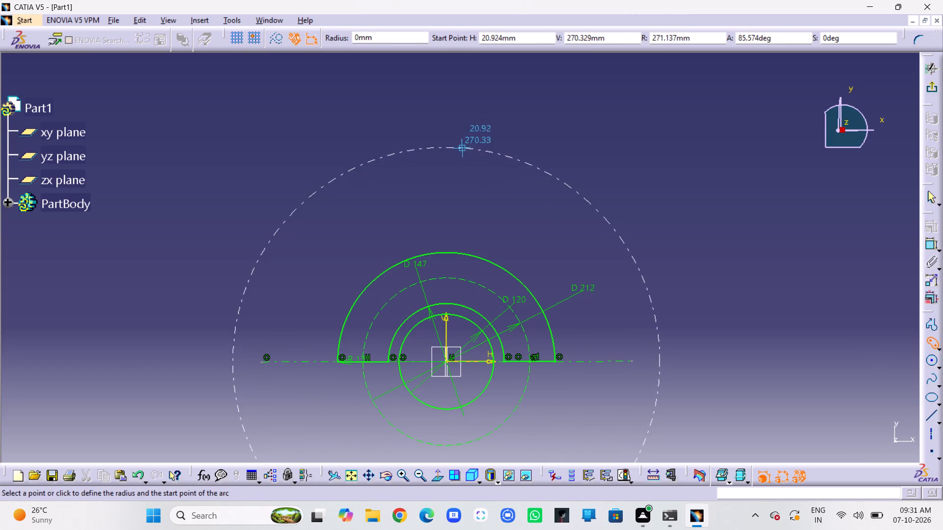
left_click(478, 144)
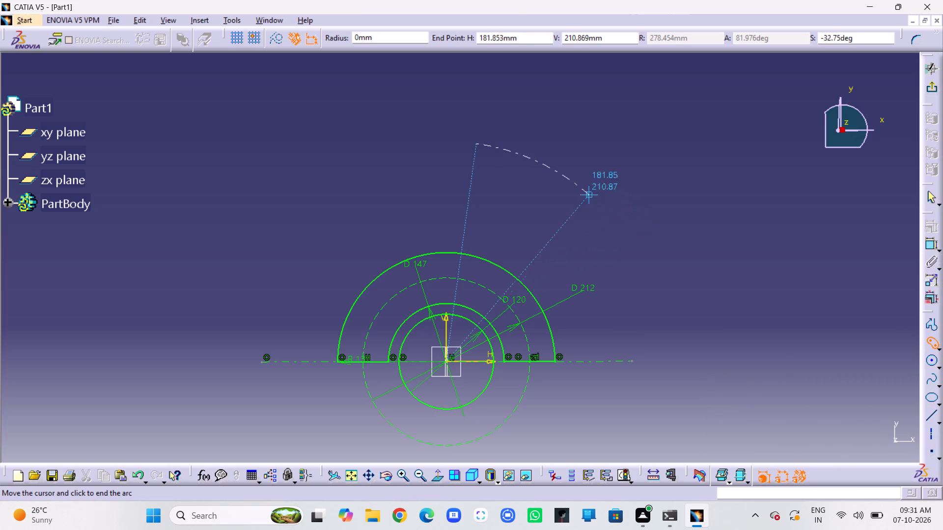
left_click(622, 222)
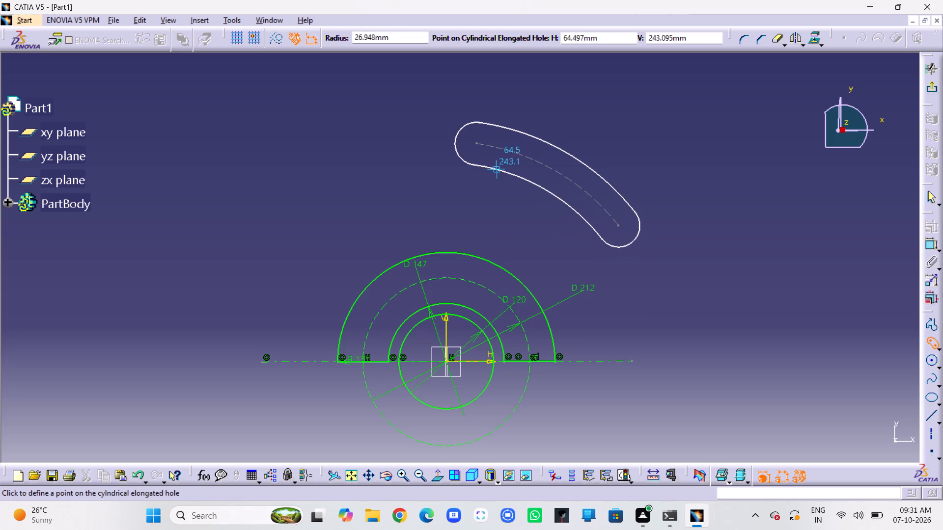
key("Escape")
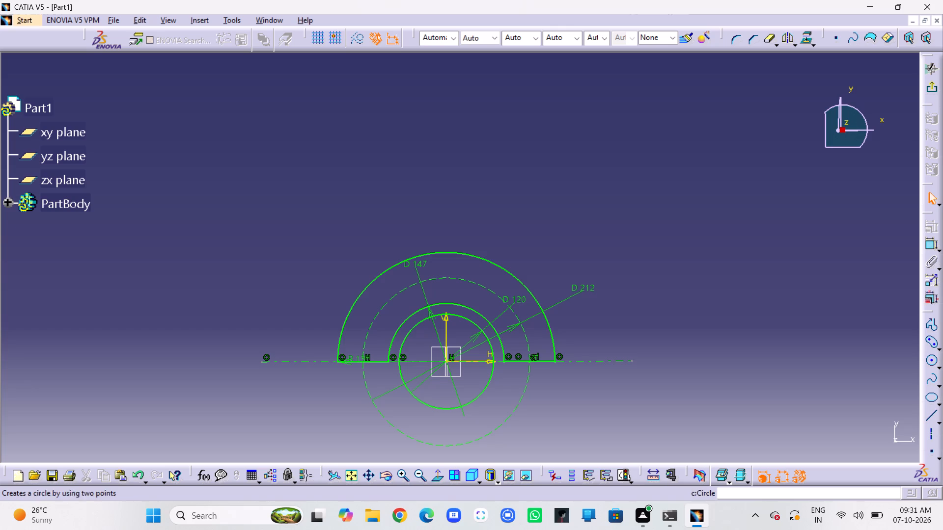
Draw an axis line from the origin up through the half-ring's left side, at about 34° from the vertical axis.
left_click(931, 433)
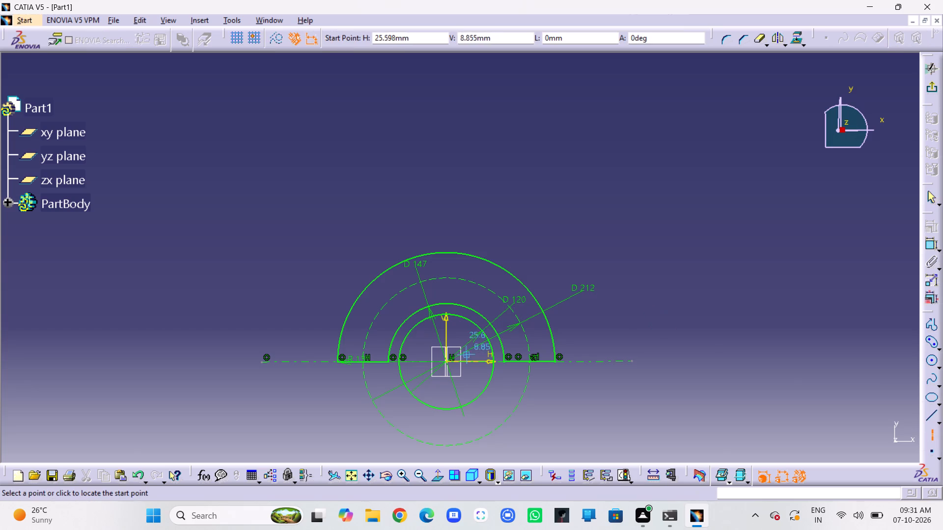
left_click(445, 361)
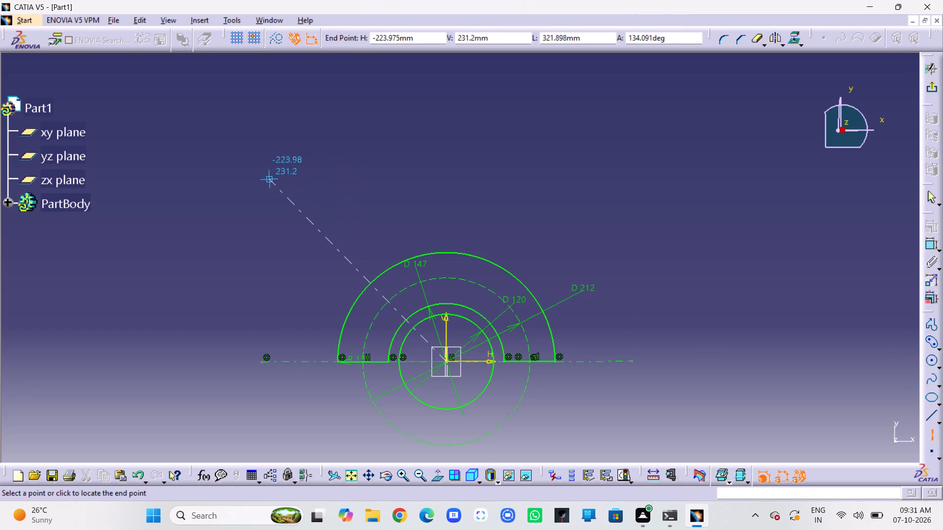
left_click(290, 123)
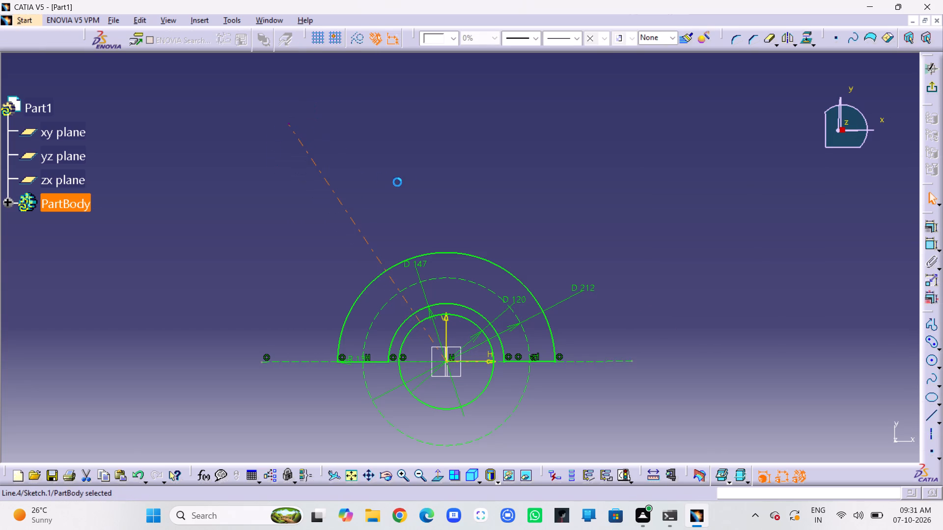
left_click(435, 160)
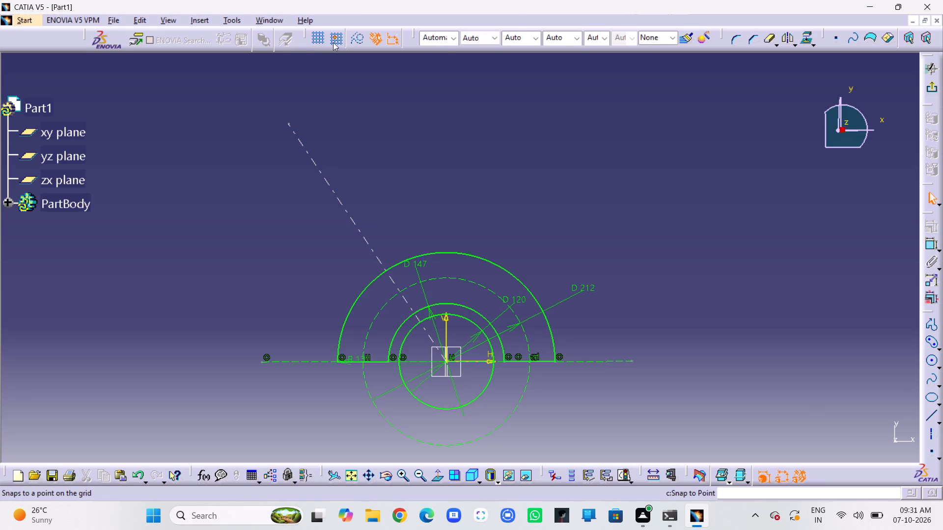
Dimension the angle between the vertical V axis and the slanted axis line, and set it to 45°.
left_click(928, 247)
left_click(447, 333)
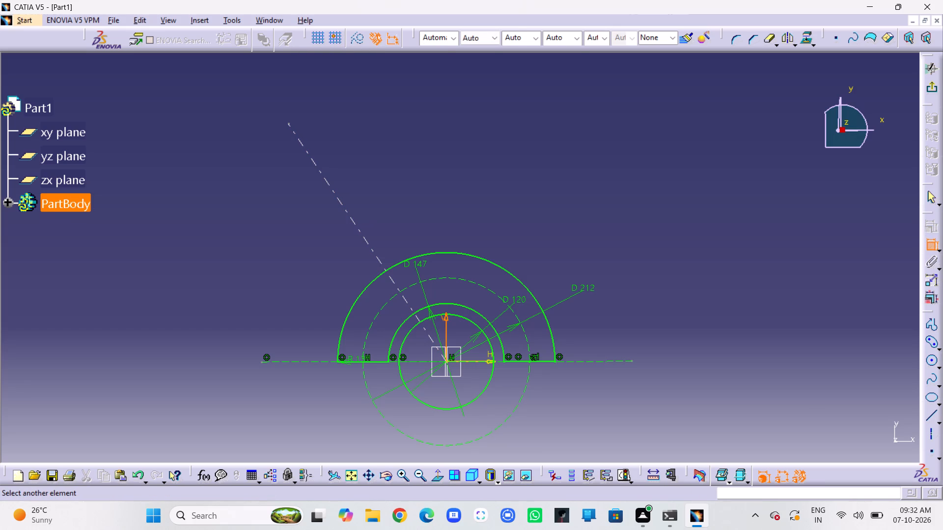
left_click(425, 330)
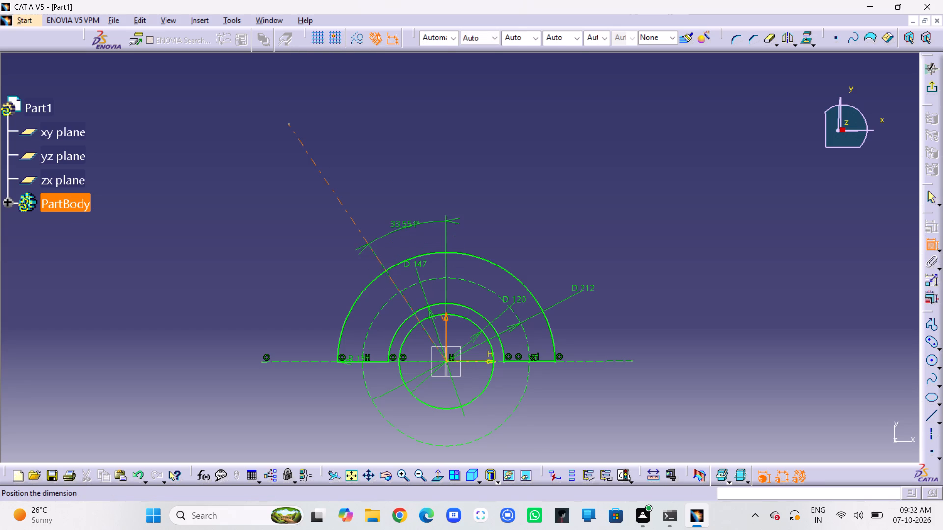
left_click(401, 226)
double_click(401, 222)
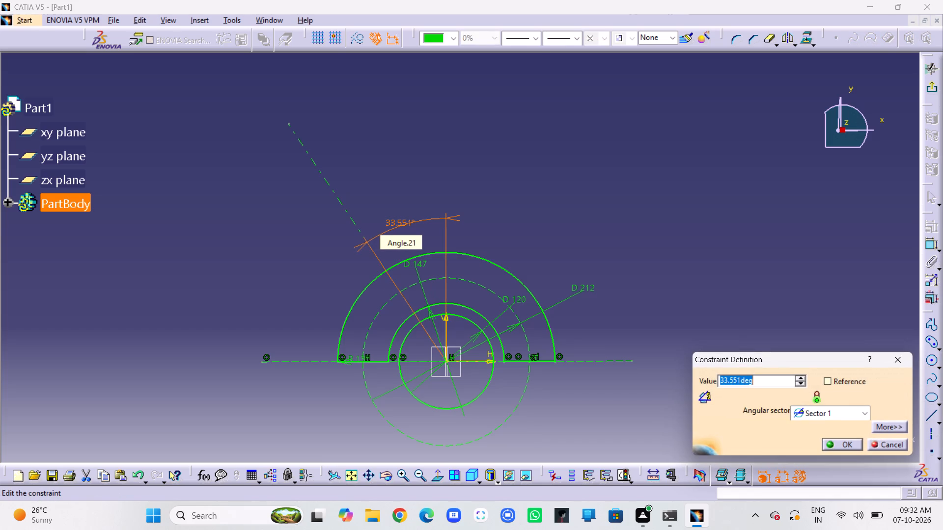
type("45")
key("Return")
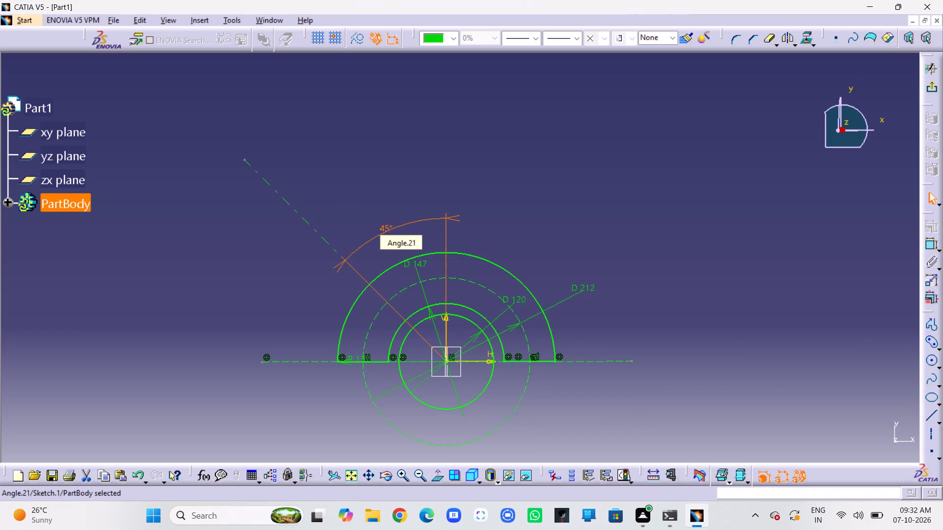
left_click(397, 158)
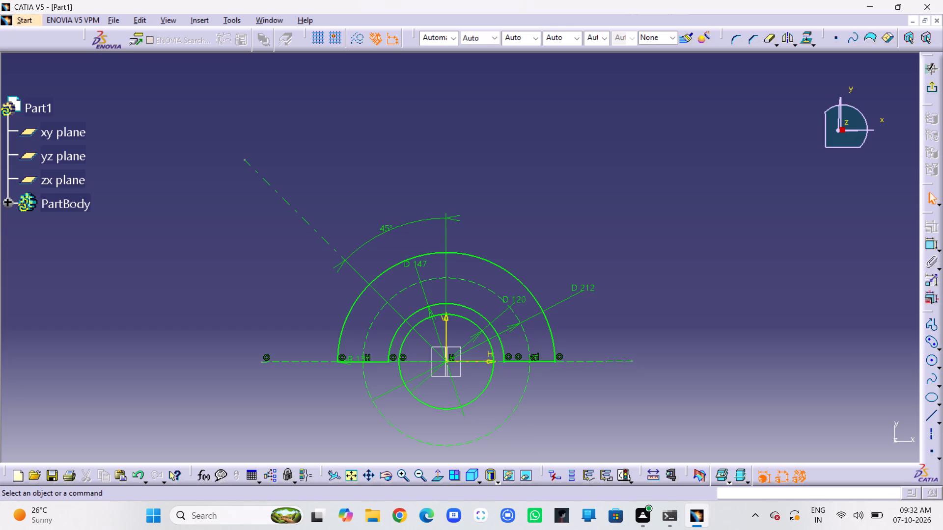
Set the angle between the slanted axis line and the V axis to 30°.
double_click(383, 226)
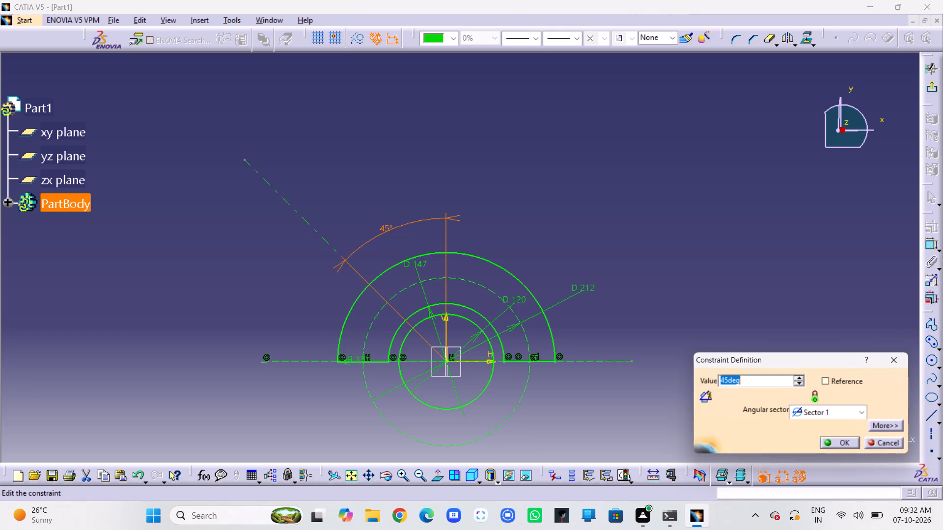
type("30")
key("Return")
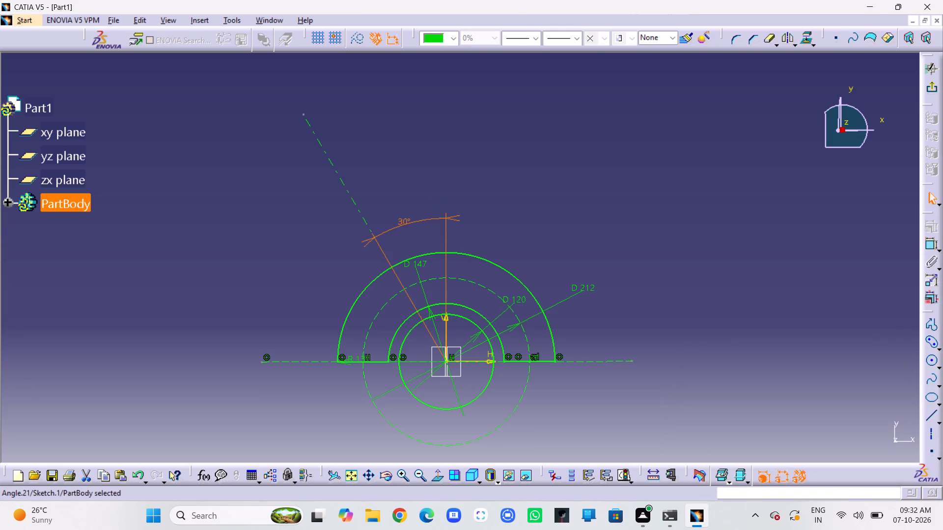
left_click(446, 198)
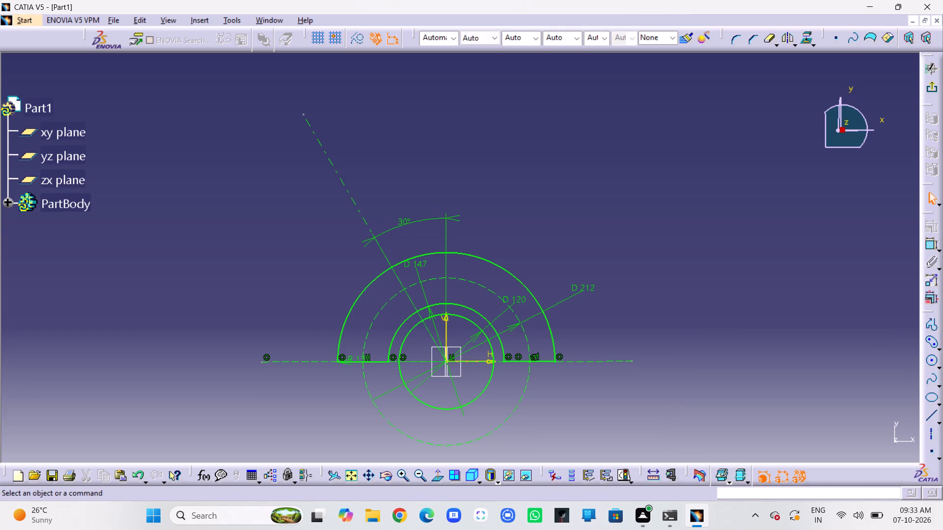
key("Escape")
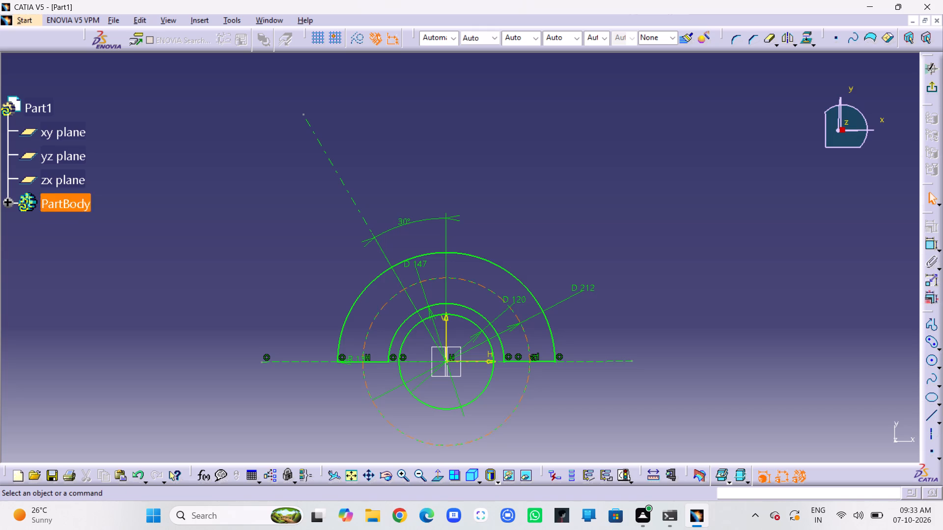
Mirror the slanted axis line about the vertical V axis, keeping the original.
left_click(370, 226)
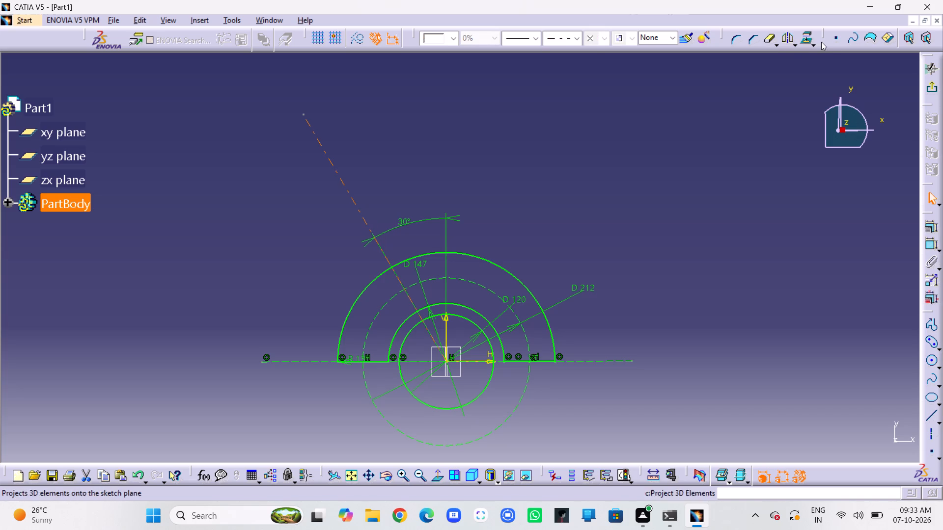
left_click(789, 40)
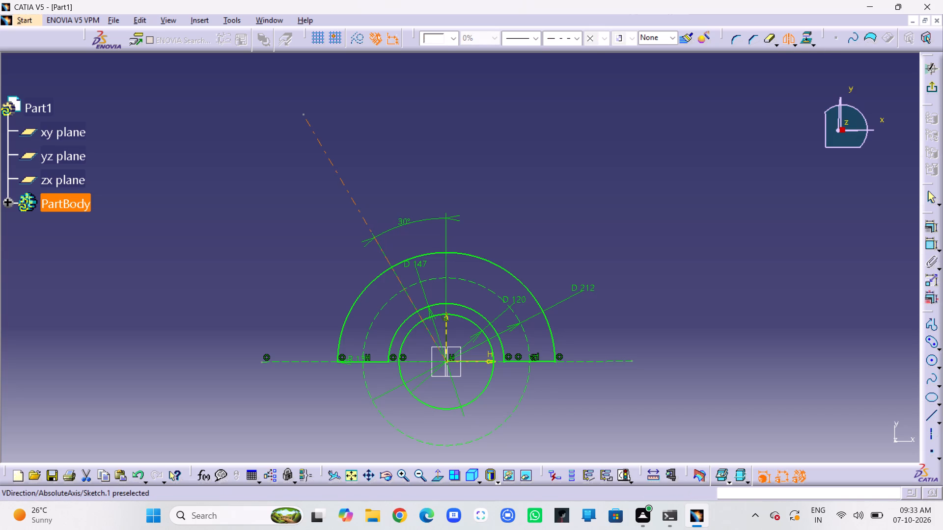
left_click(447, 332)
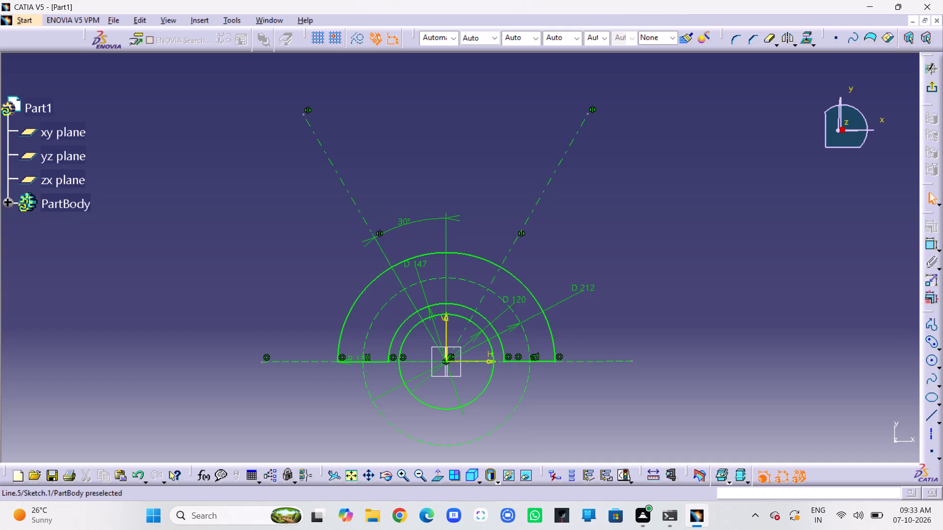
left_click(452, 110)
key("Escape")
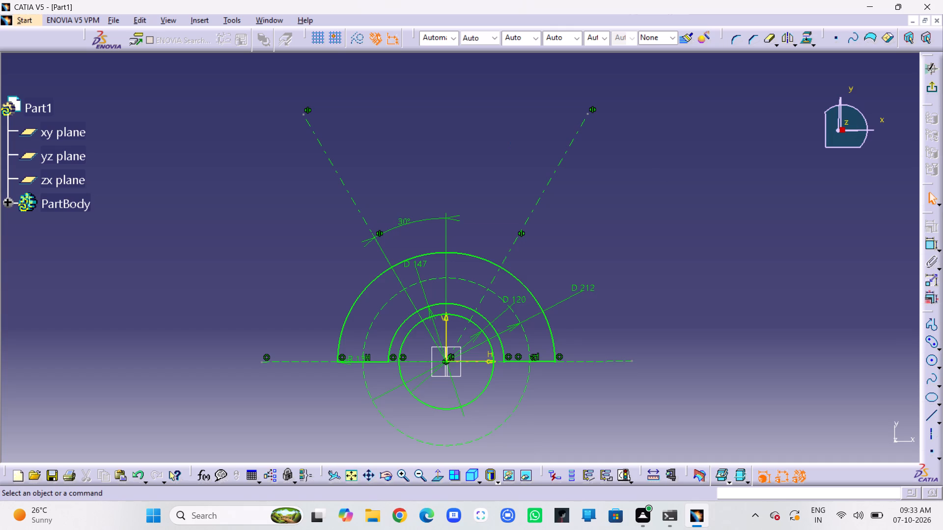
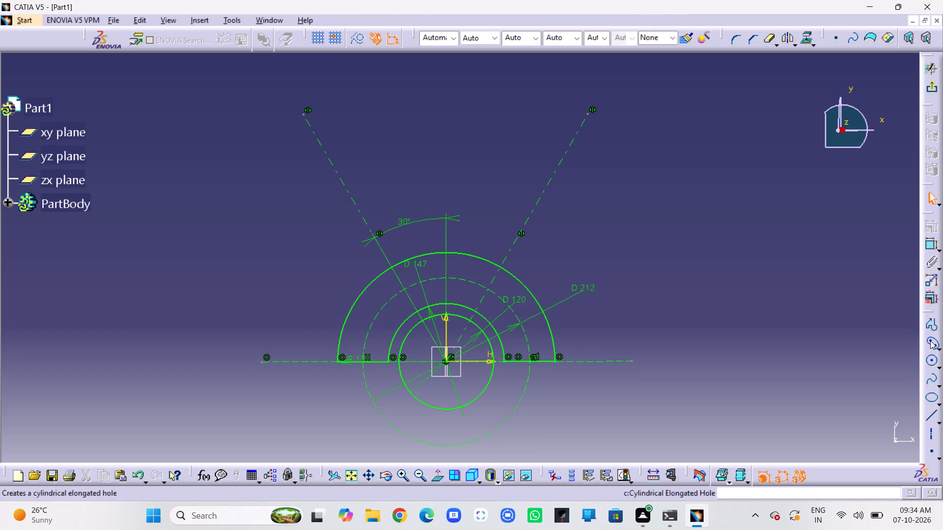
Draw a circle centred on the sketch origin with a radius of about 242 mm, enclosing the half-ring.
left_click(930, 361)
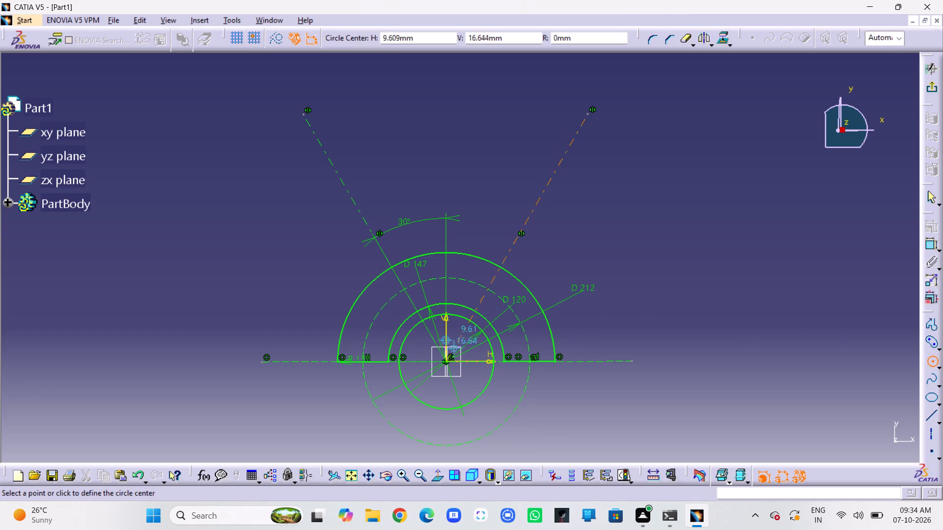
left_click(444, 362)
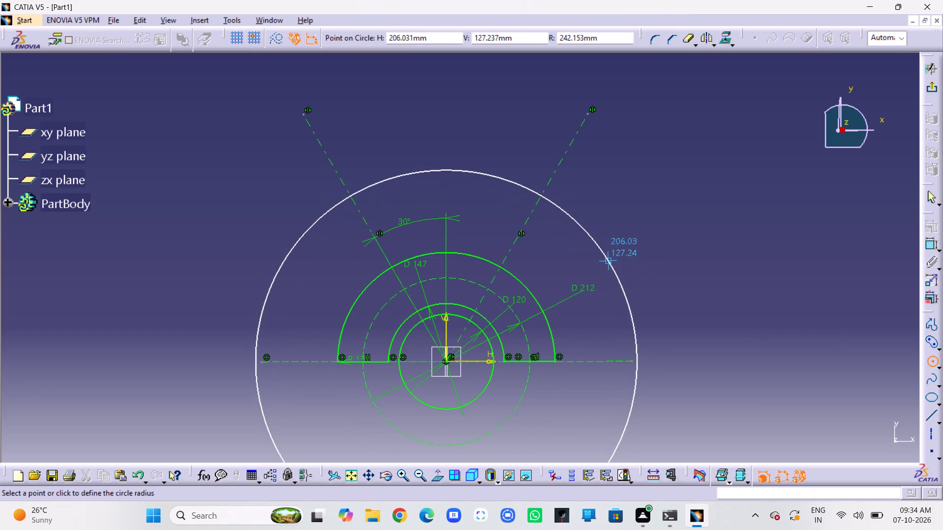
left_click(609, 260)
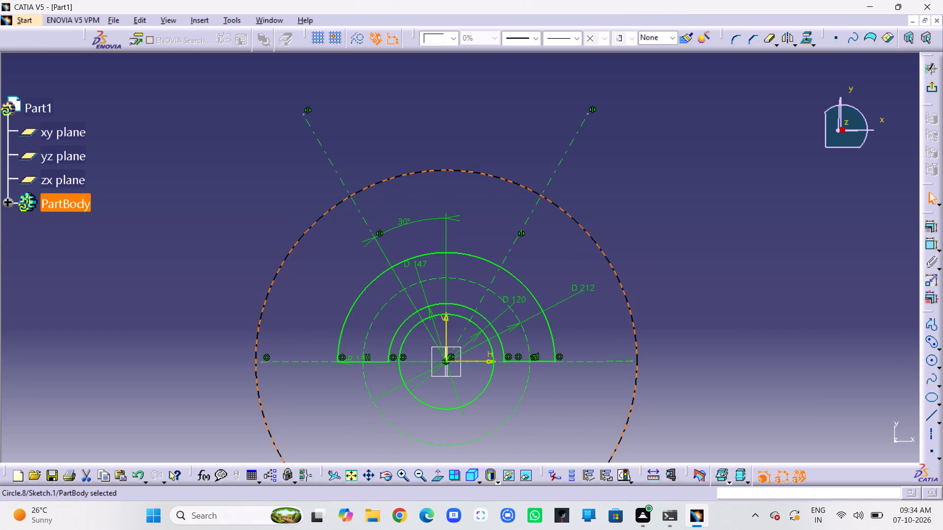
Dimension the new outer circle and set its radius to 442 mm.
left_click(929, 241)
left_click(658, 171)
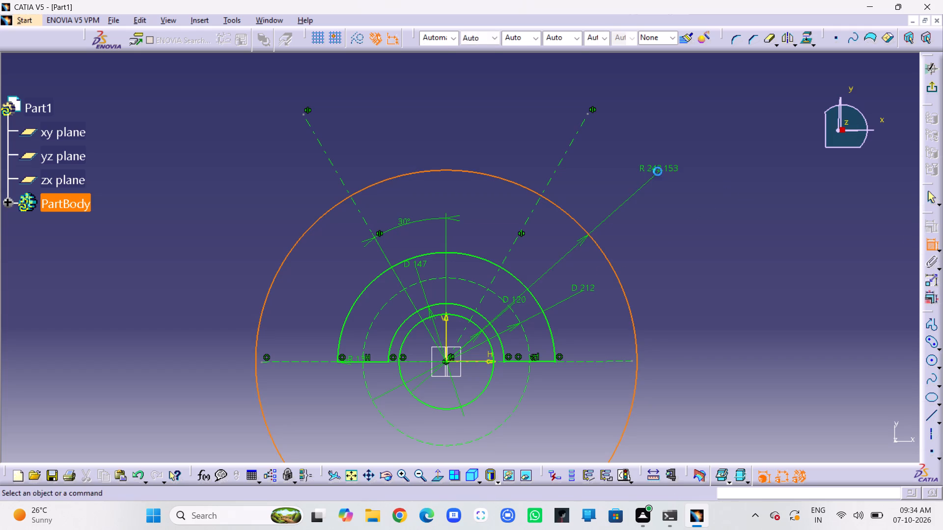
double_click(671, 168)
type("22")
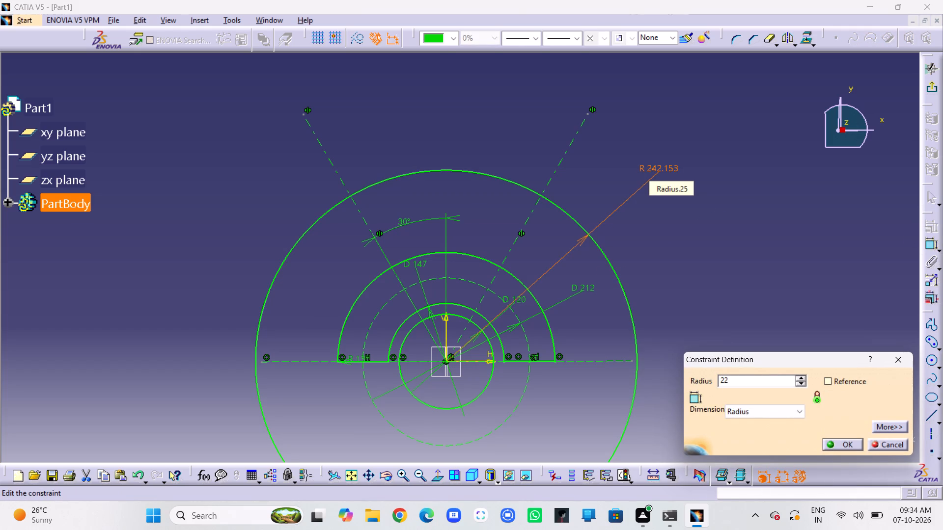
key("BackSpace")
key("BackSpace")
key("BackSpace")
key("BackSpace")
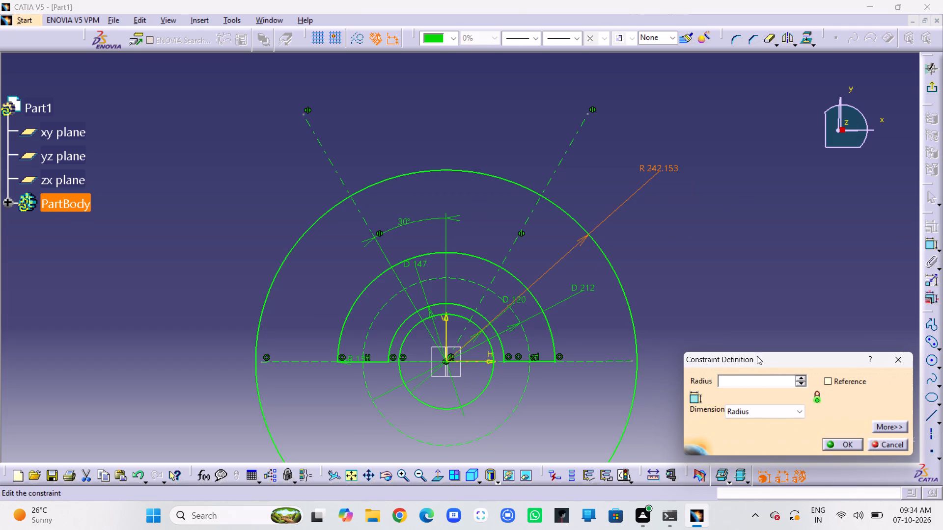
left_click(775, 414)
left_click(750, 438)
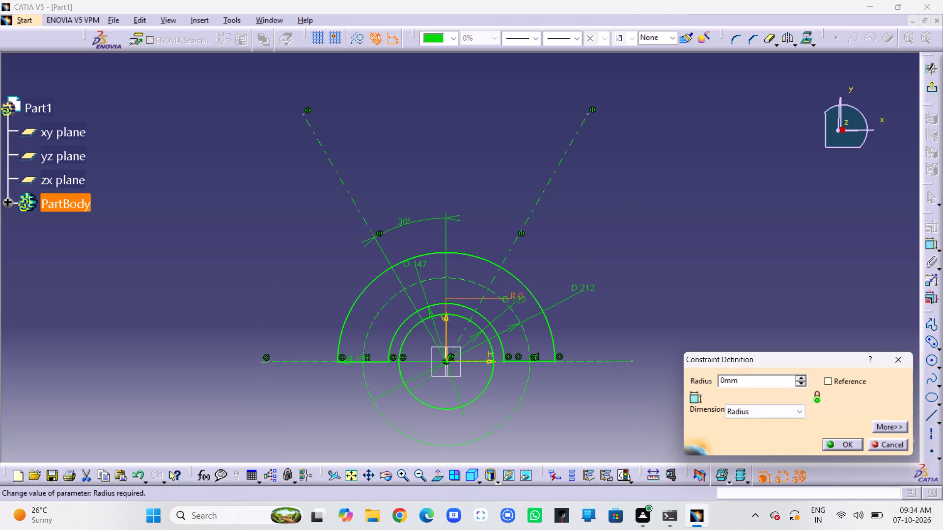
double_click(751, 379)
type("44")
key("2")
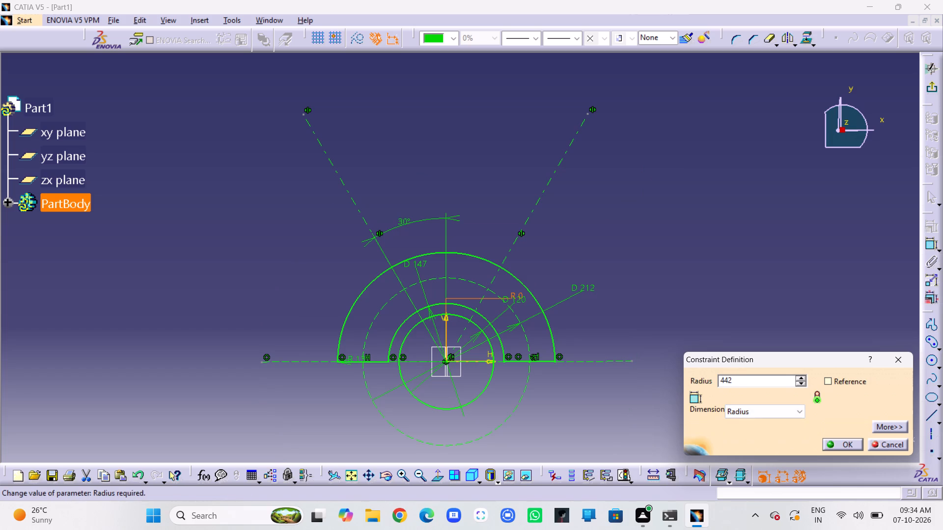
left_click(832, 446)
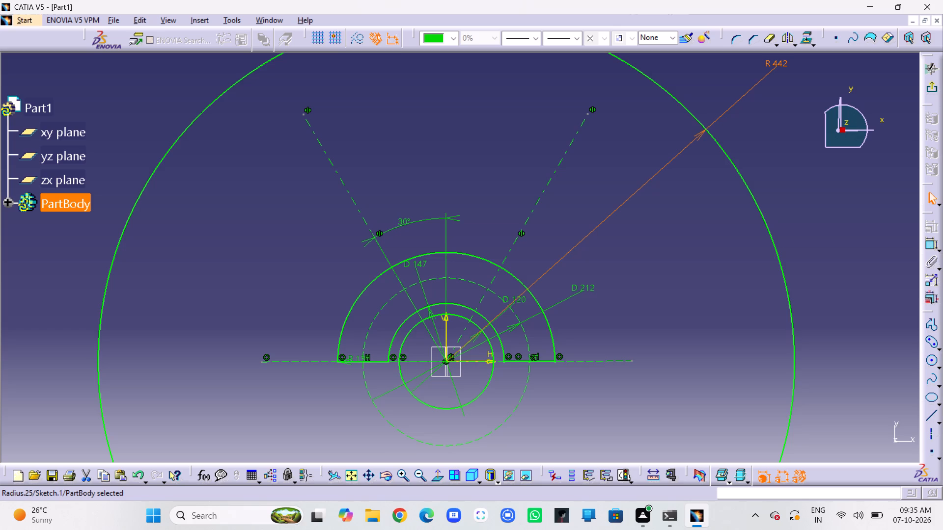
Switch the outer circle's dimension from radius to diameter and set it to 442 mm.
middle_click_drag(703, 275, 711, 323)
right_click(703, 275)
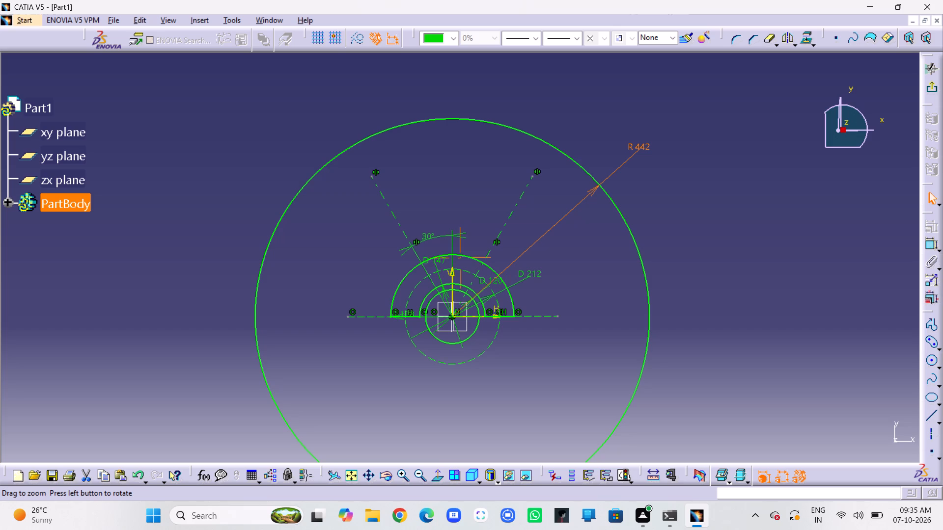
double_click(649, 144)
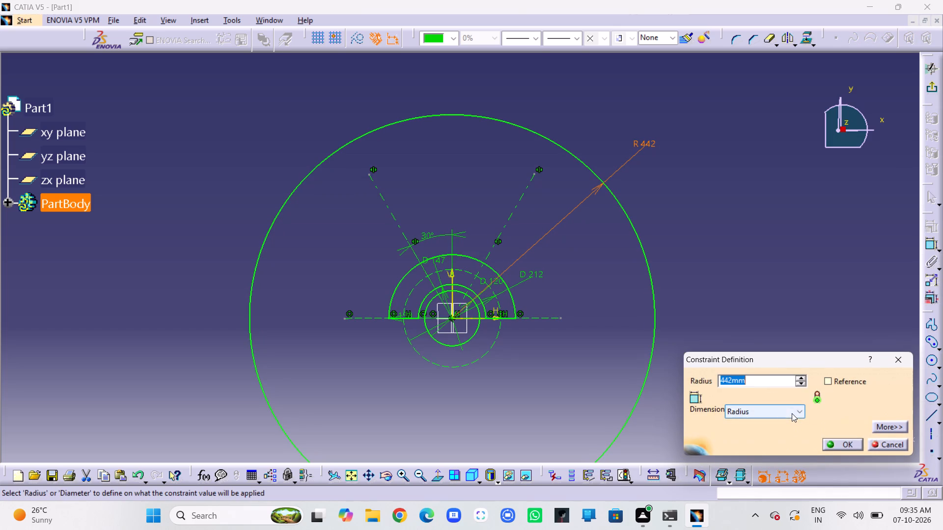
left_click(792, 413)
left_click(761, 433)
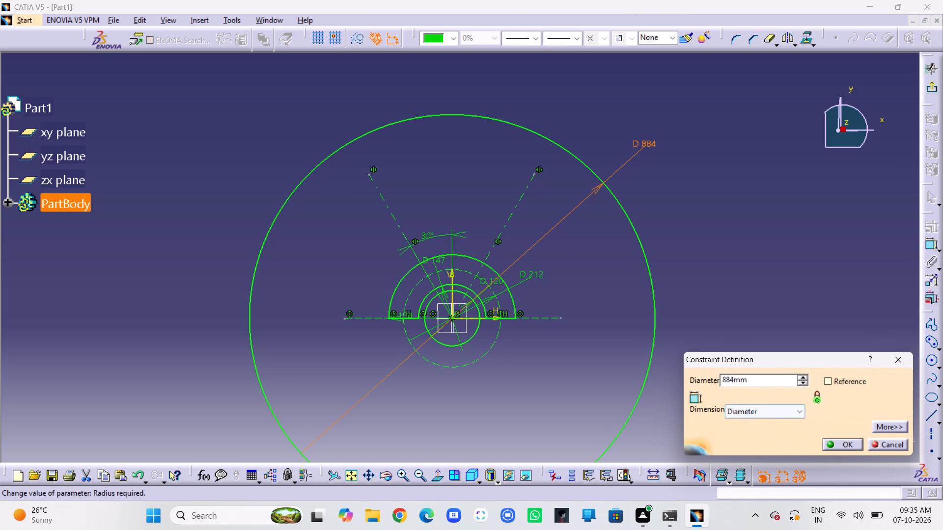
double_click(762, 378)
type("442")
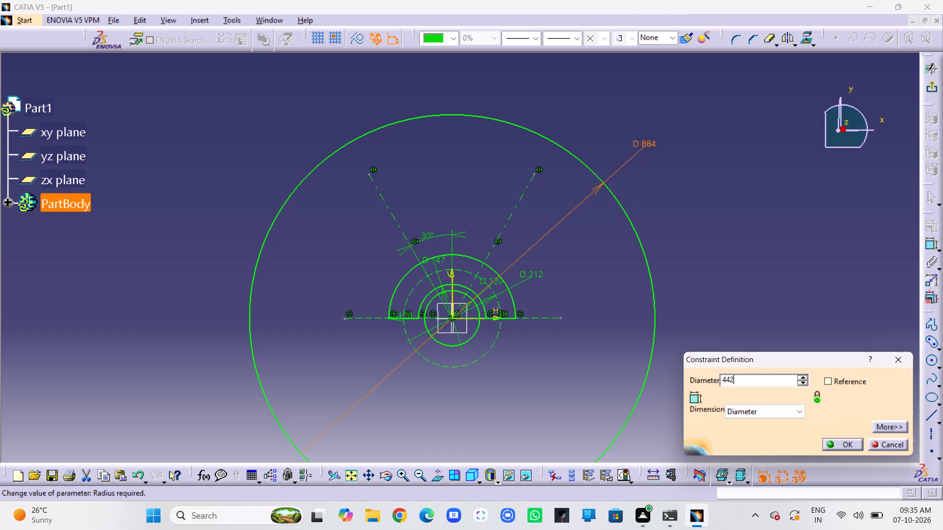
key("Return")
middle_click_drag(647, 299, 648, 266)
right_click(647, 299)
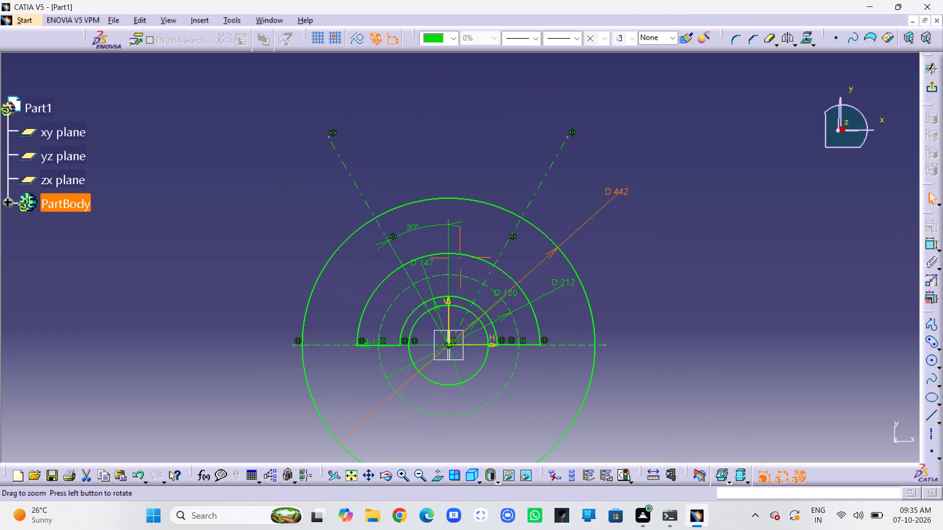
left_click(790, 287)
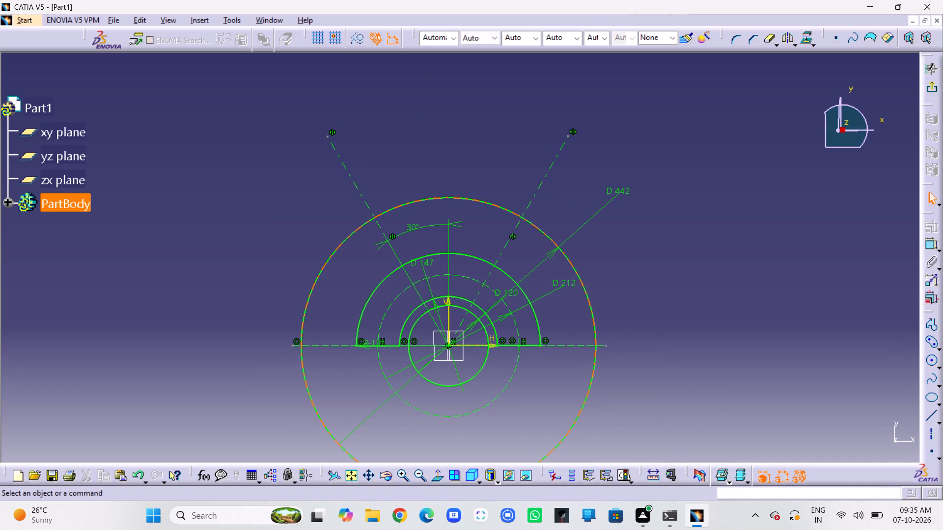
Convert the D442 circle to a construction element and leave construction mode off for new geometry.
left_click(593, 311)
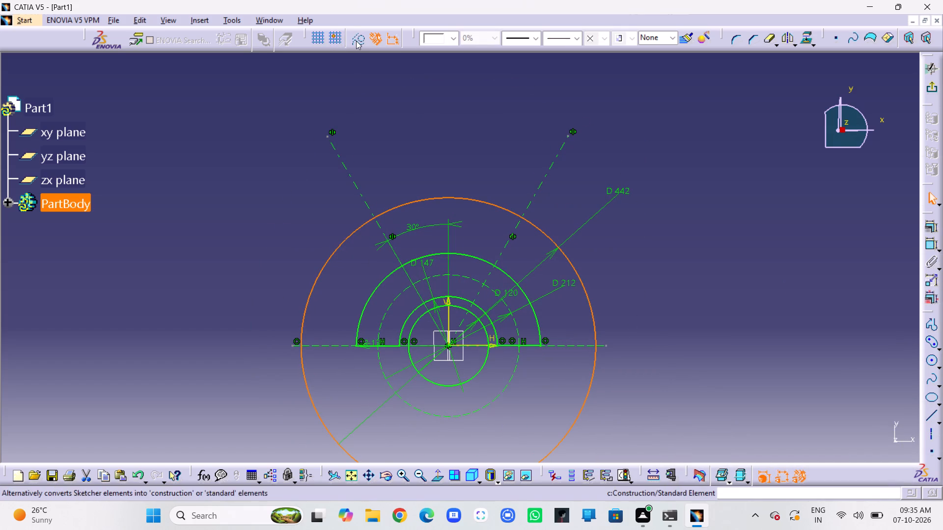
left_click(361, 41)
left_click(858, 247)
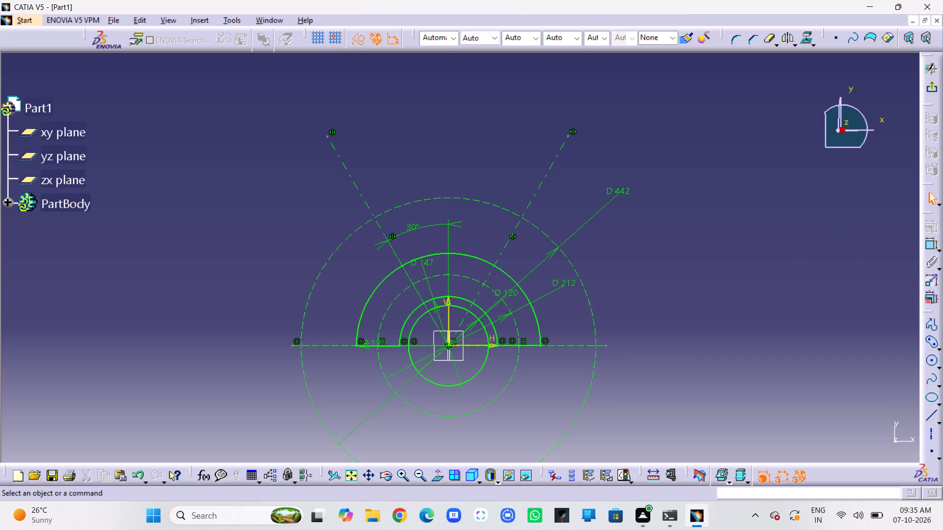
left_click(357, 45)
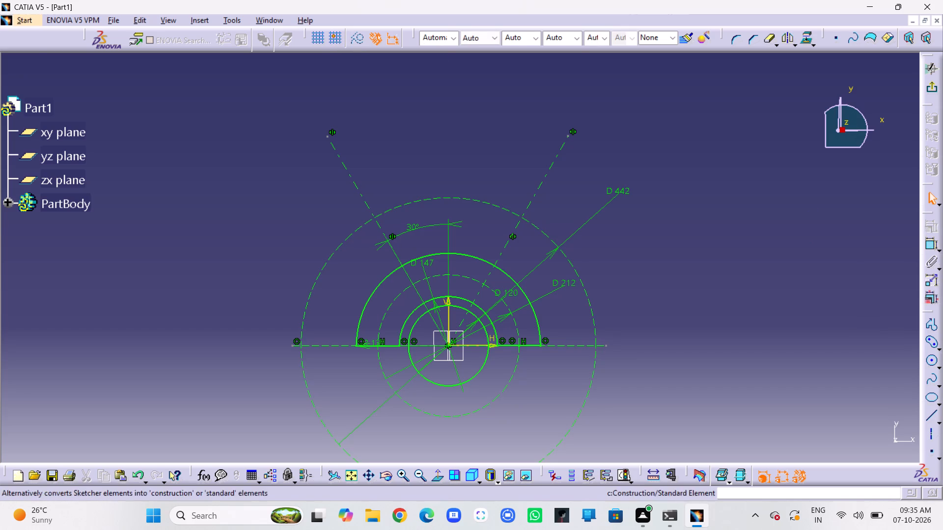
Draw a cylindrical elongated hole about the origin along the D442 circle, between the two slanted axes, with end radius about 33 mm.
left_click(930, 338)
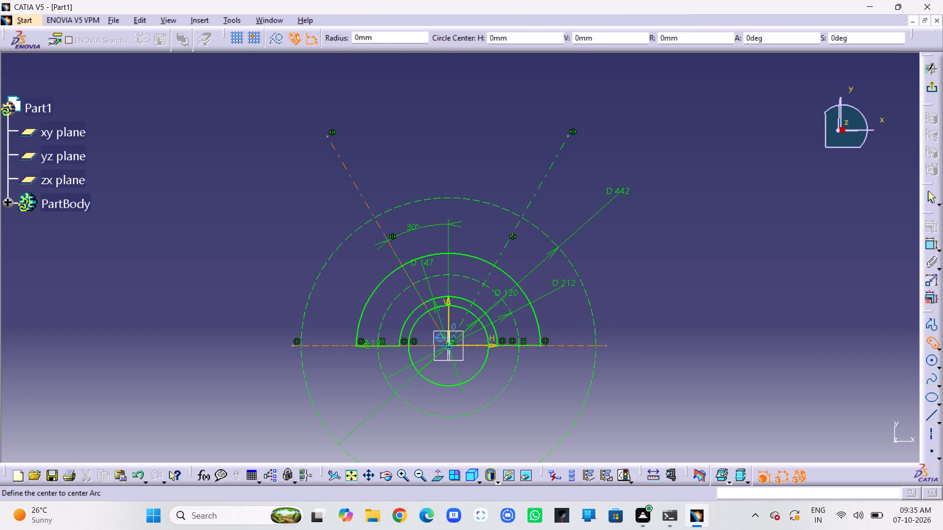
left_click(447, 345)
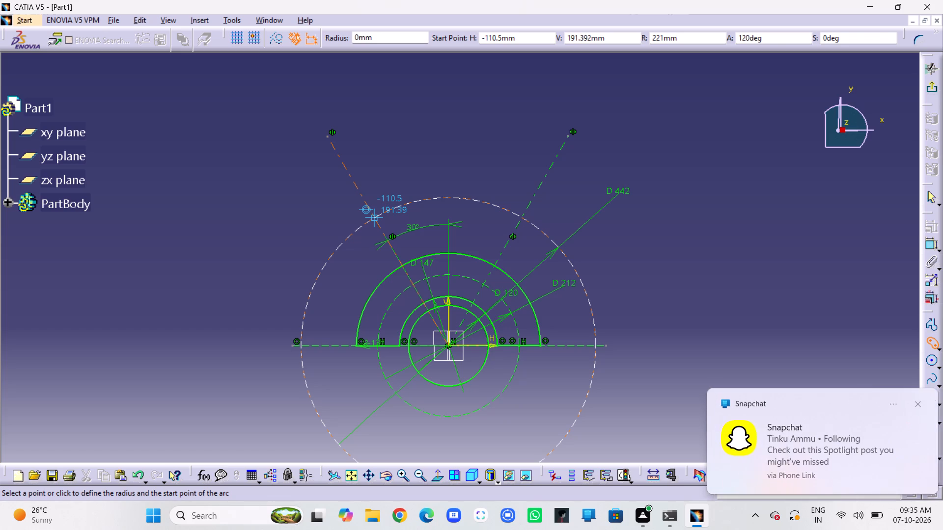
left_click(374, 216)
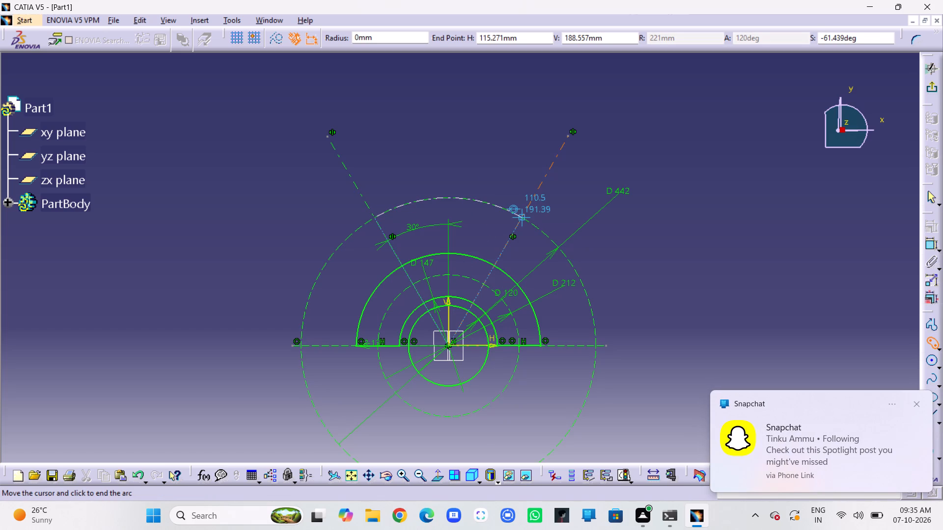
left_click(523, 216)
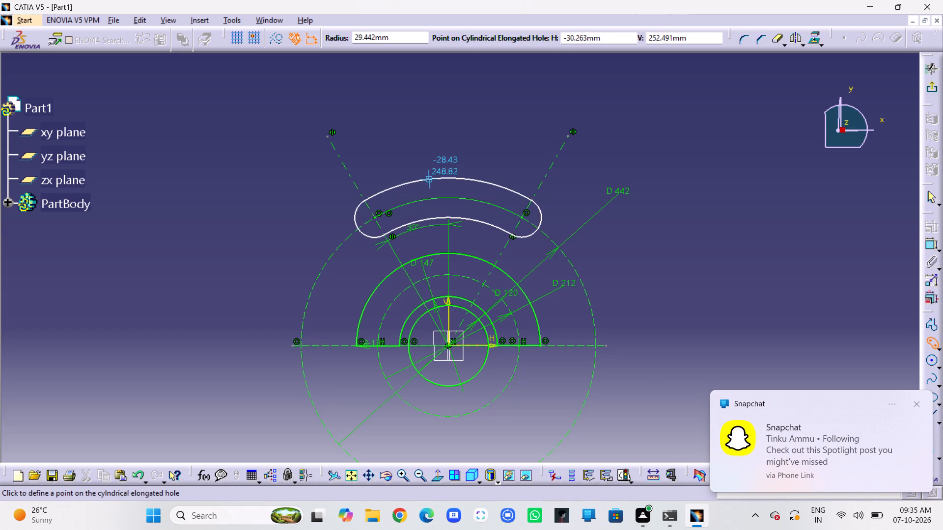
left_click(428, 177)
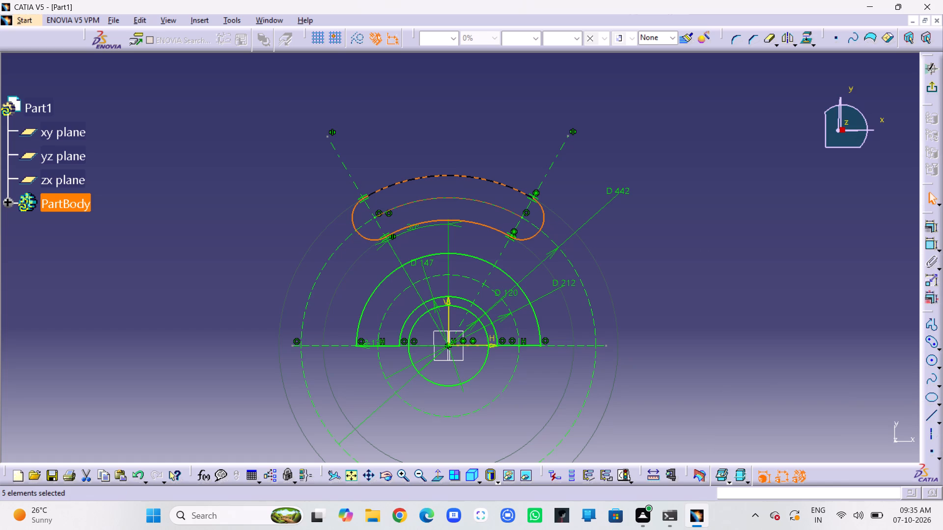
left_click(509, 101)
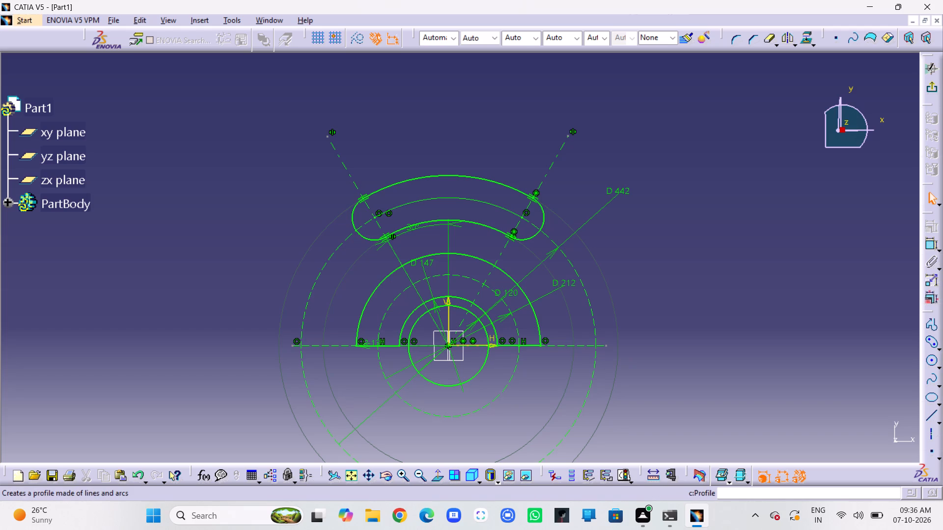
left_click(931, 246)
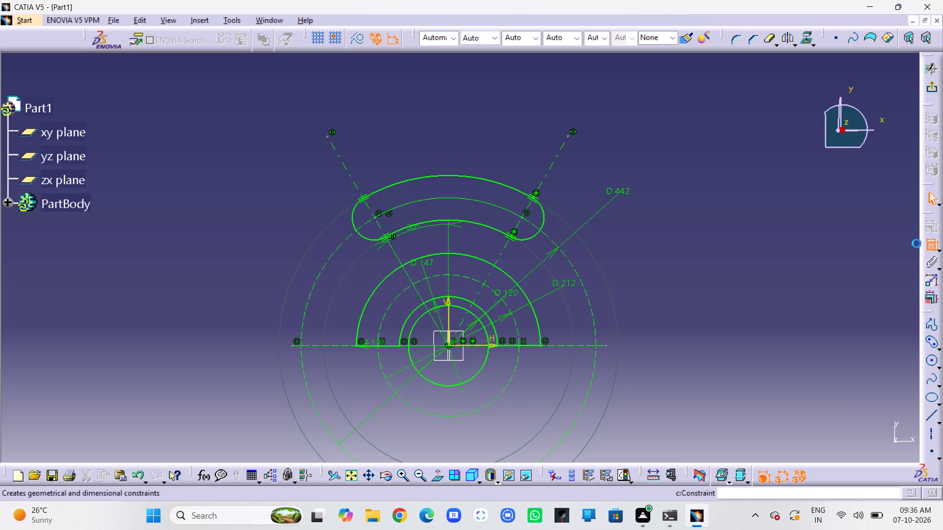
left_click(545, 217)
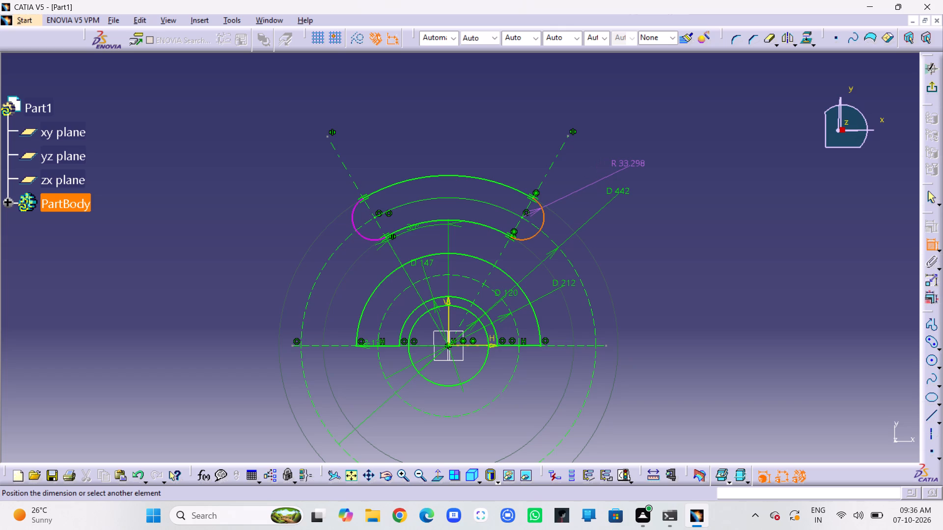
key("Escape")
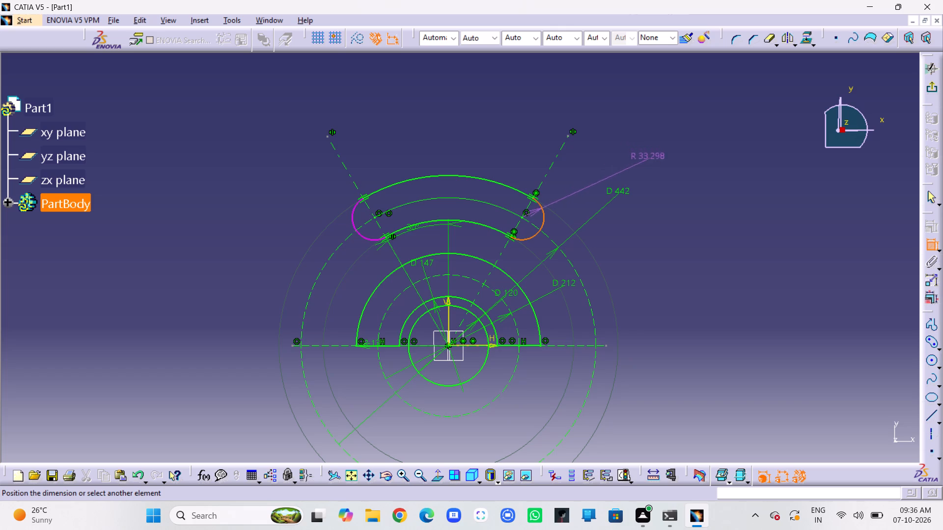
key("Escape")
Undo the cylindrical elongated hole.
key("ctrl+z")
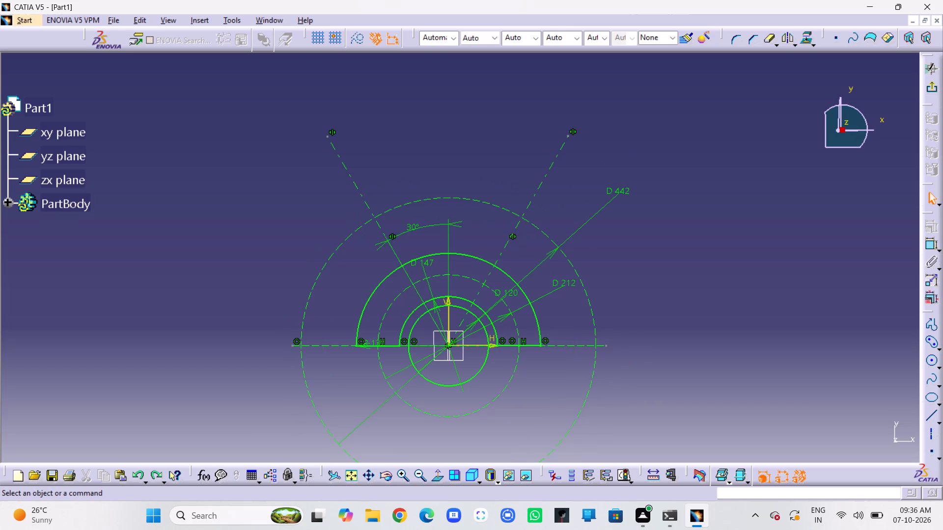
Draw a cylindrical elongated hole about the origin along the D442 circle, between the two slanted axes, with end radius about 58 mm.
left_click(933, 342)
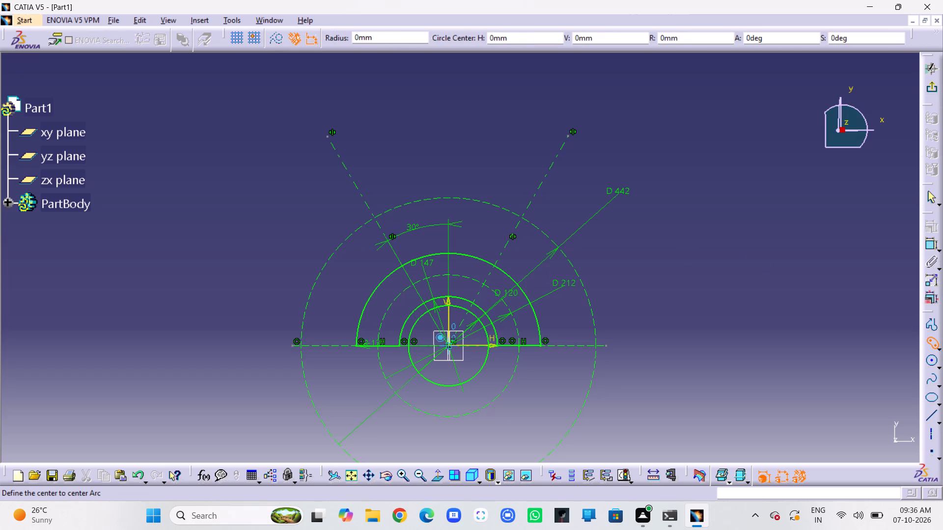
left_click(447, 345)
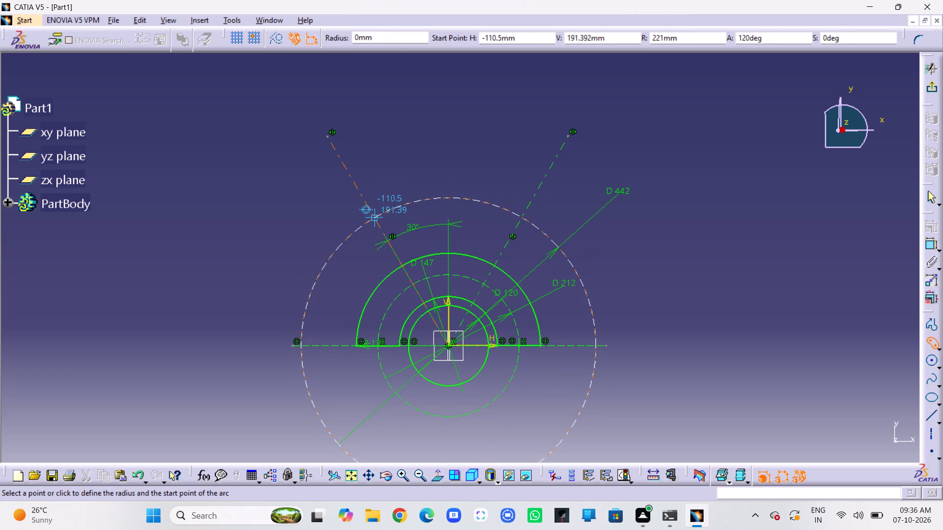
left_click(375, 219)
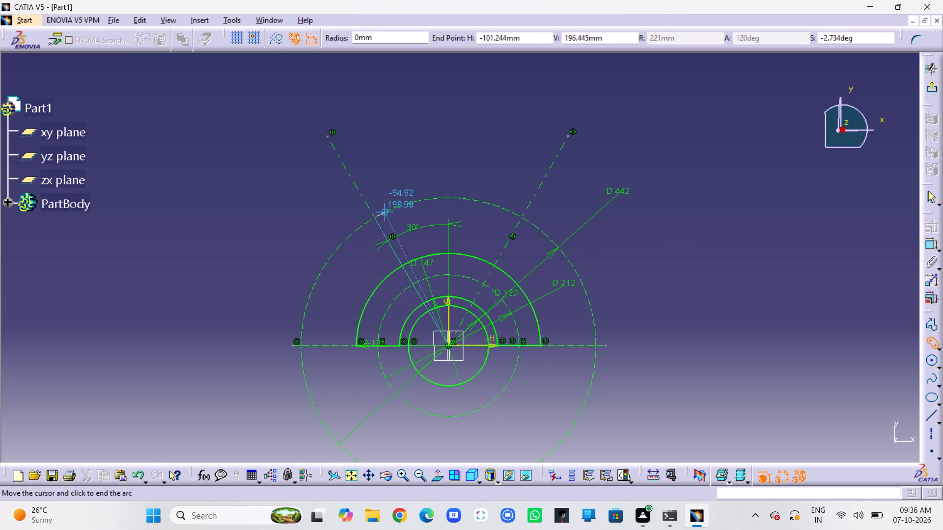
left_click(521, 218)
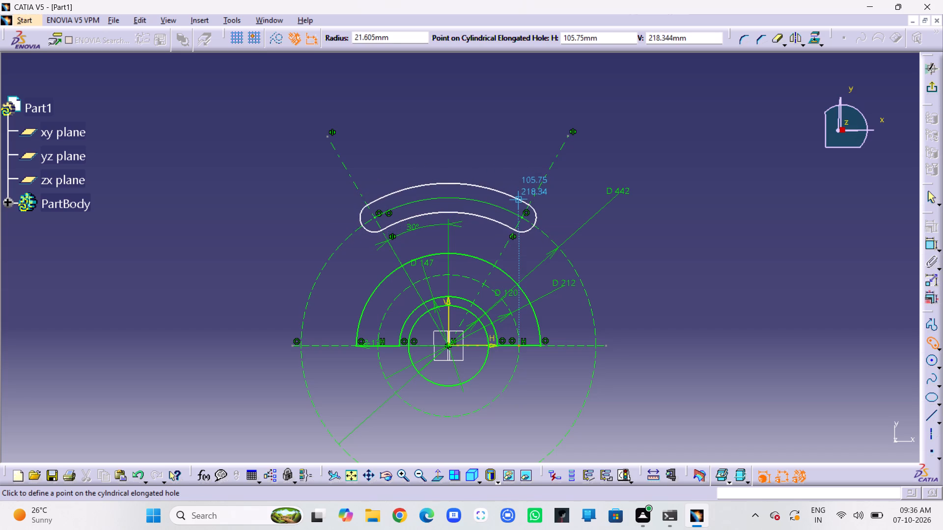
left_click(526, 176)
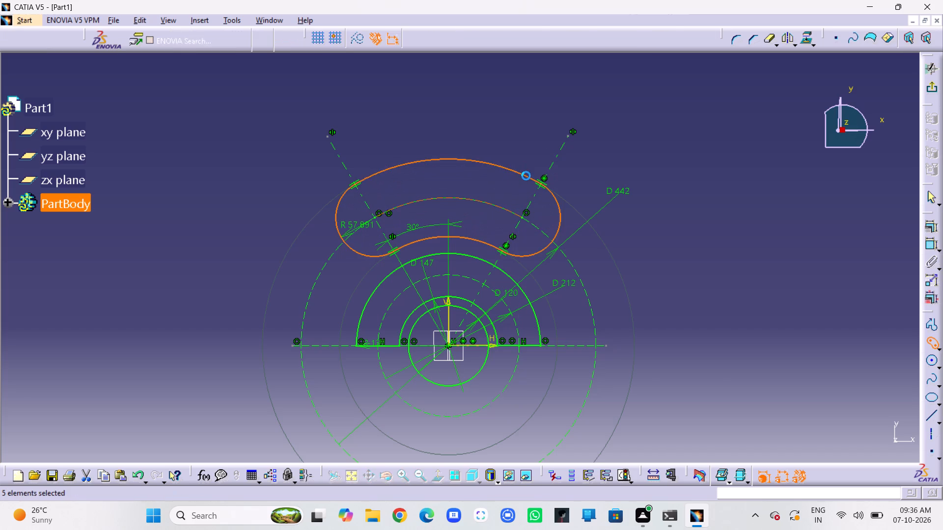
left_click(531, 142)
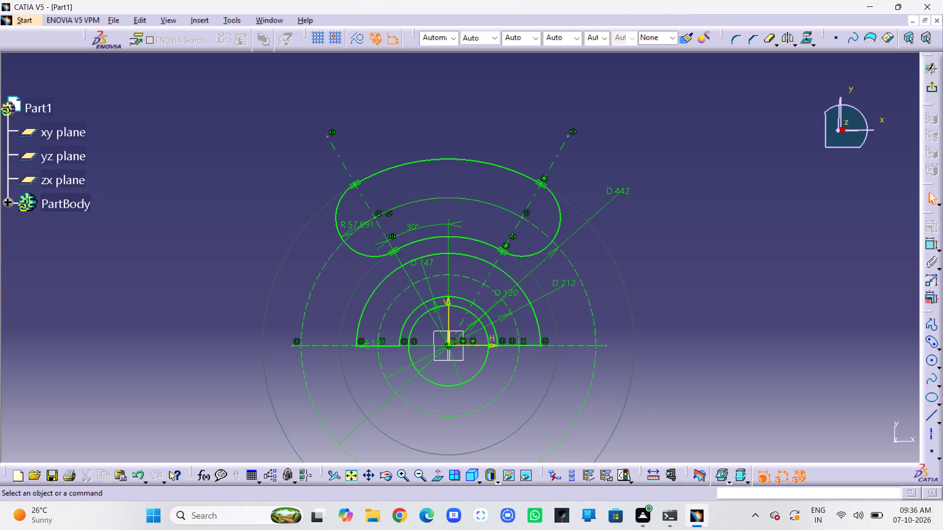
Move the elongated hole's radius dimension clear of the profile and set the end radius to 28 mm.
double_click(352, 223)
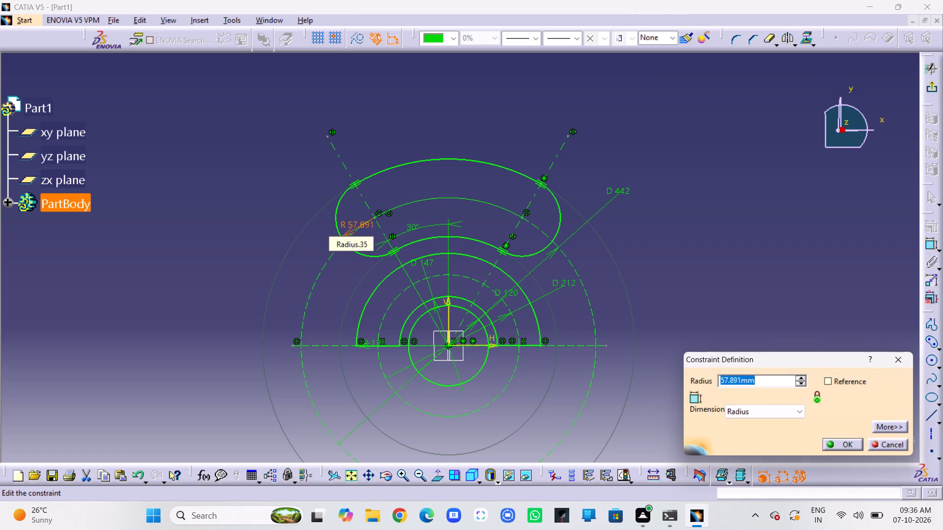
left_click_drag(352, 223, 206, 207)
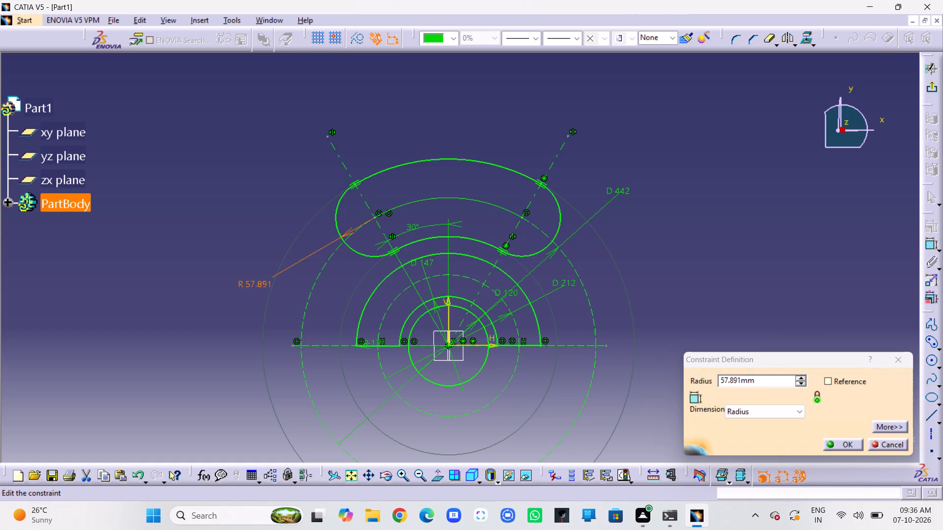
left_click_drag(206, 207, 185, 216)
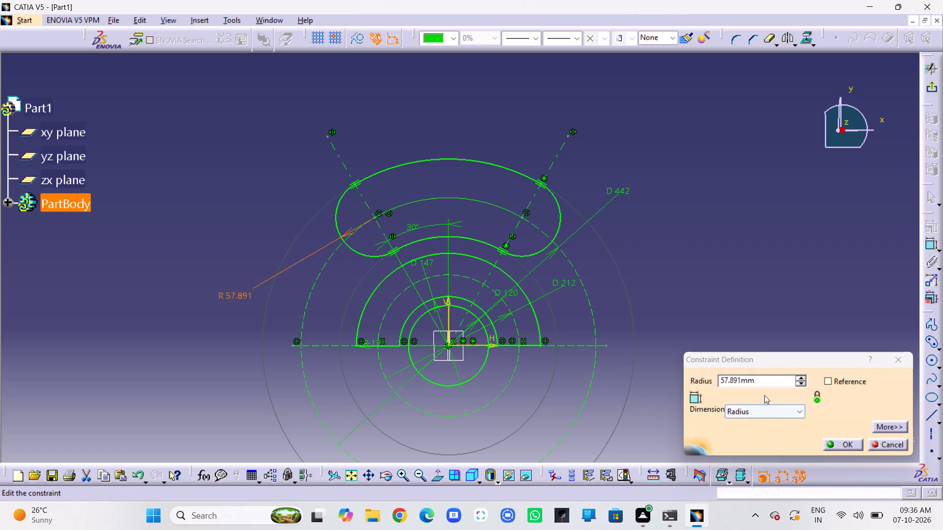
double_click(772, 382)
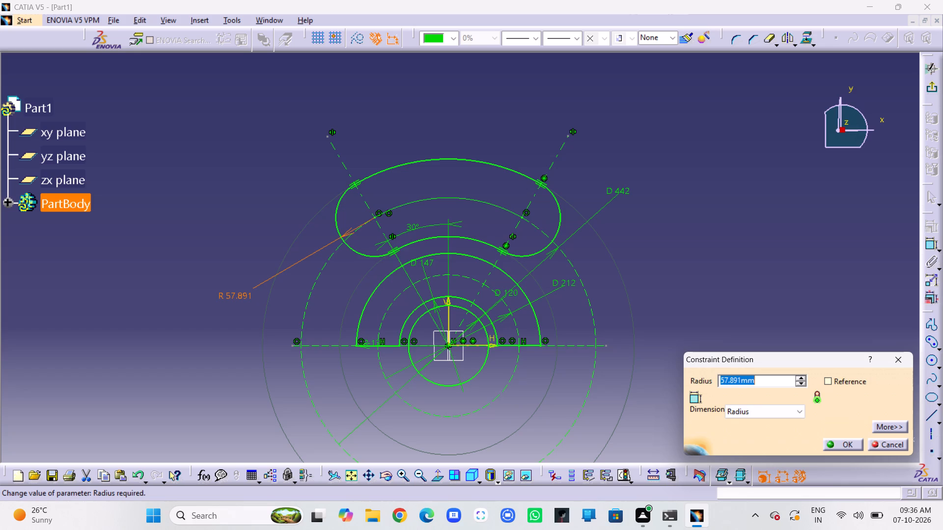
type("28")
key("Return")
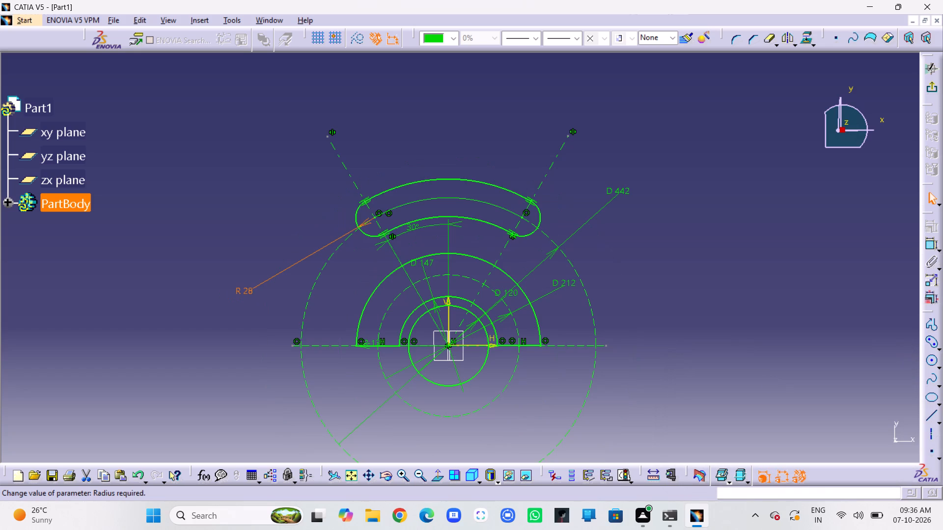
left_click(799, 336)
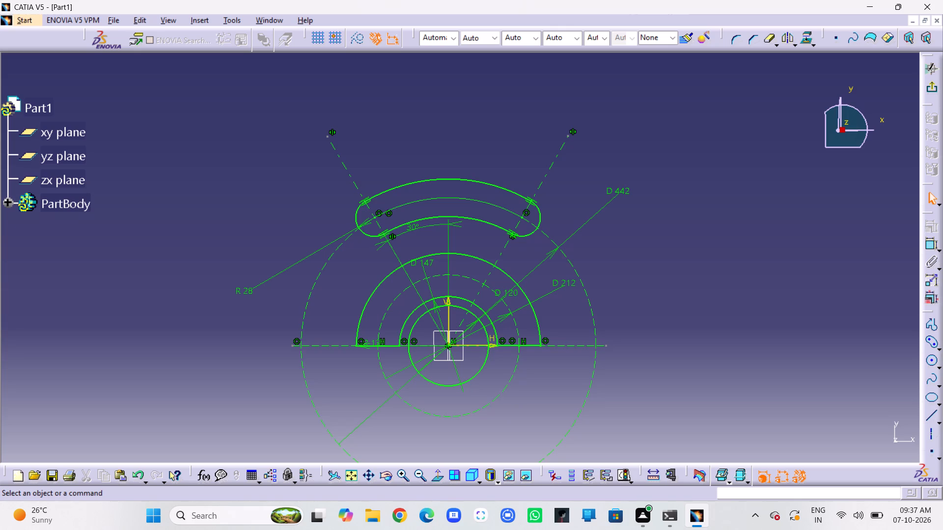
Set the elongated hole's end radius to 65 mm.
double_click(243, 291)
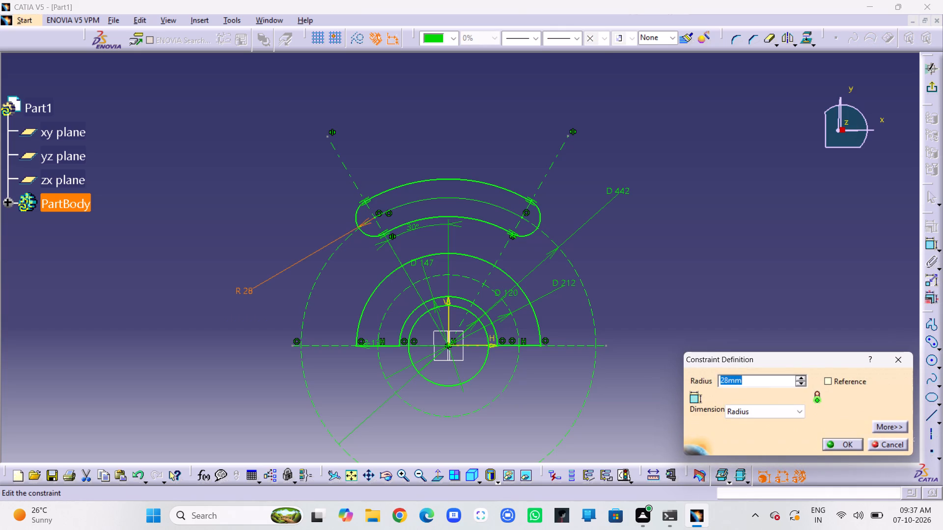
type("65")
key("Return")
key("Return")
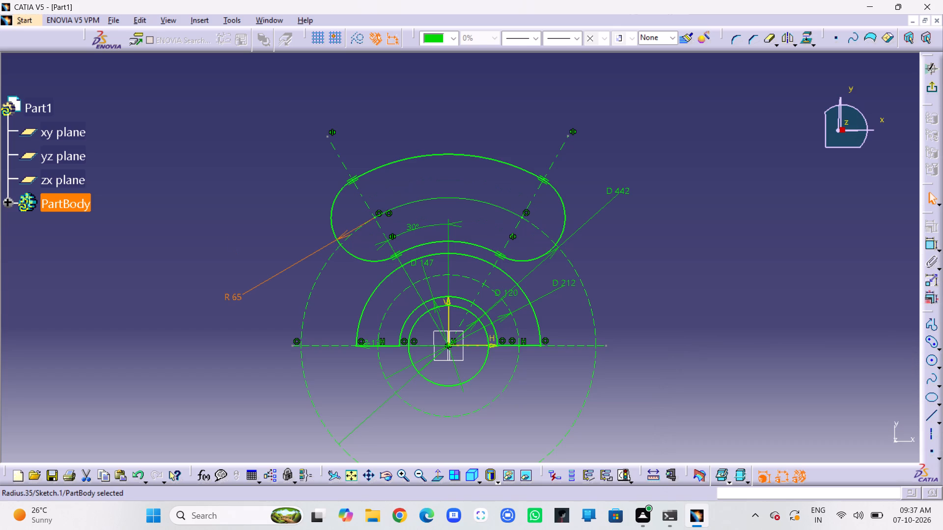
left_click(235, 241)
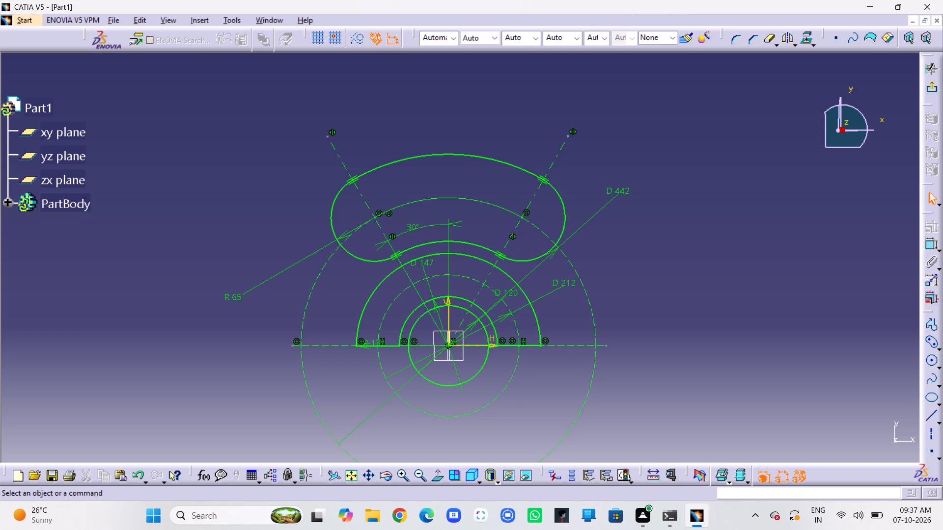
Draw a second cylindrical elongated hole inside the first, about the origin along the D442 circle between the slanted axes, end radius about 27 mm.
left_click(931, 340)
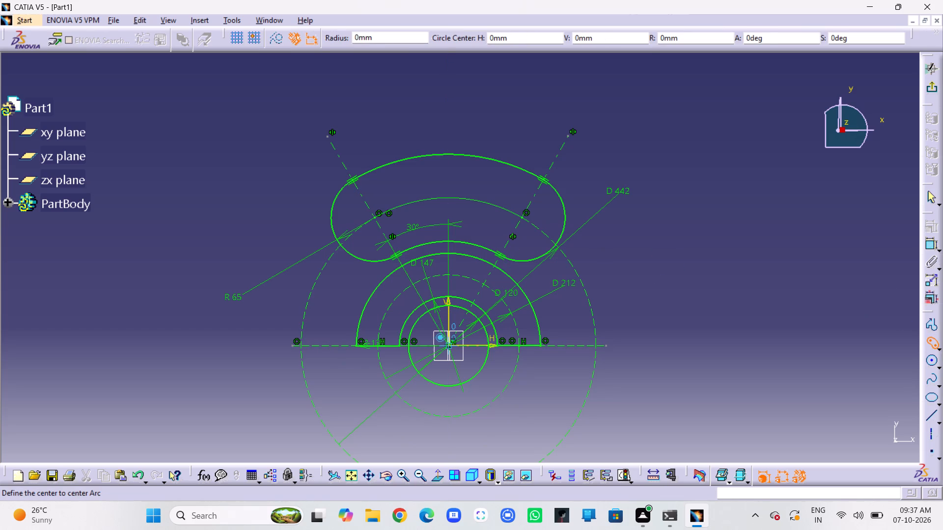
left_click(446, 344)
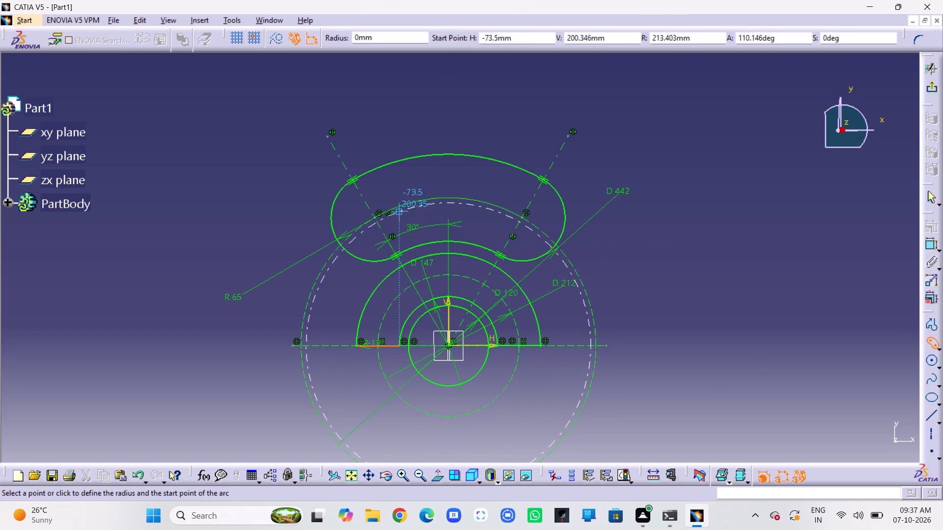
left_click(372, 217)
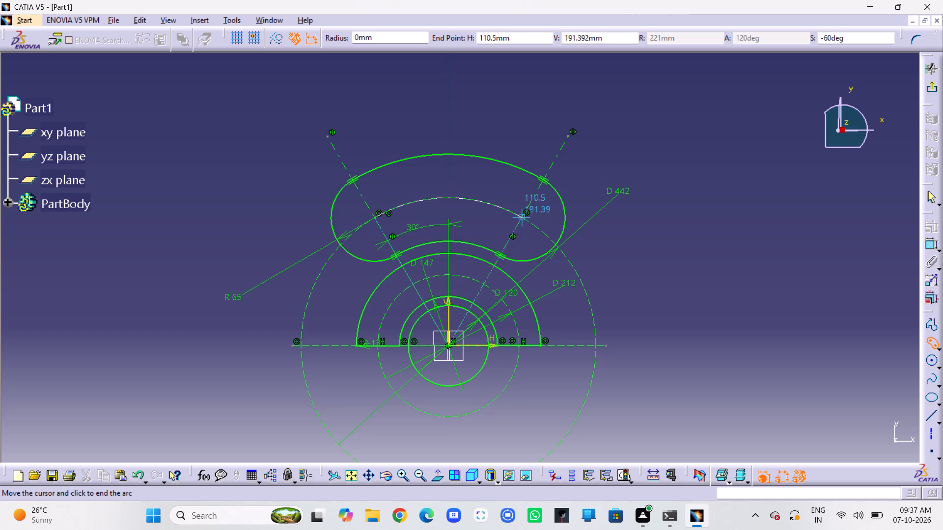
left_click(524, 218)
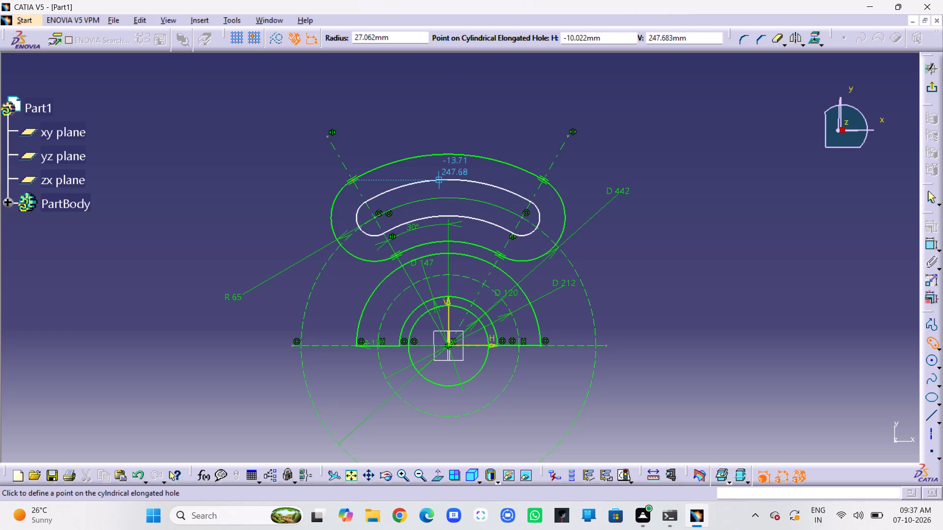
left_click(388, 191)
left_click(592, 162)
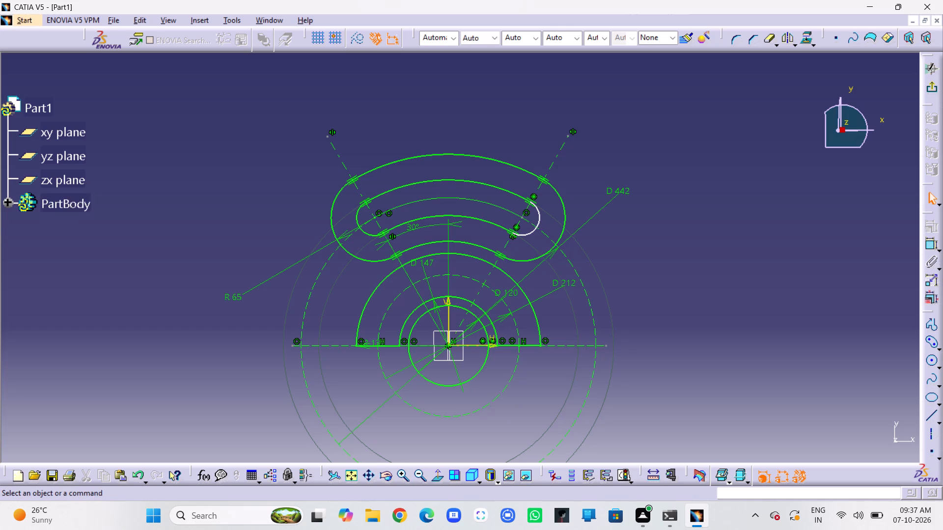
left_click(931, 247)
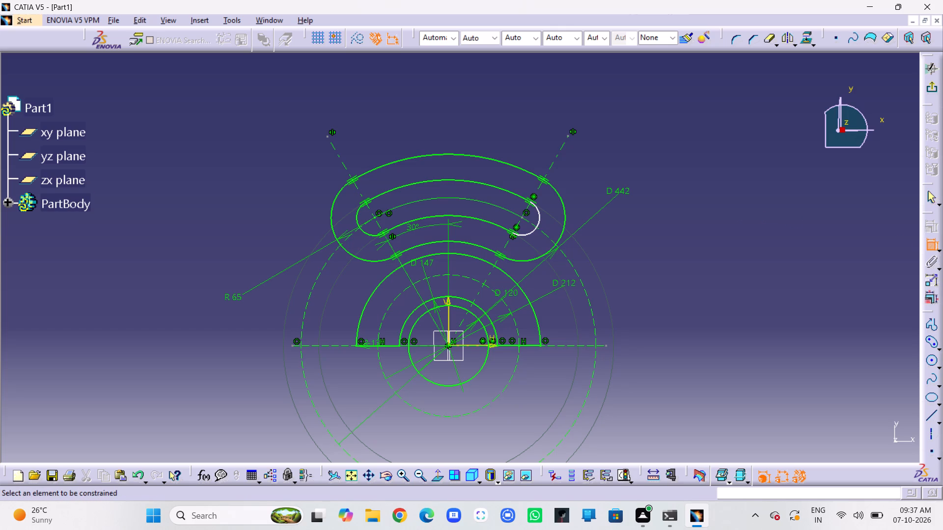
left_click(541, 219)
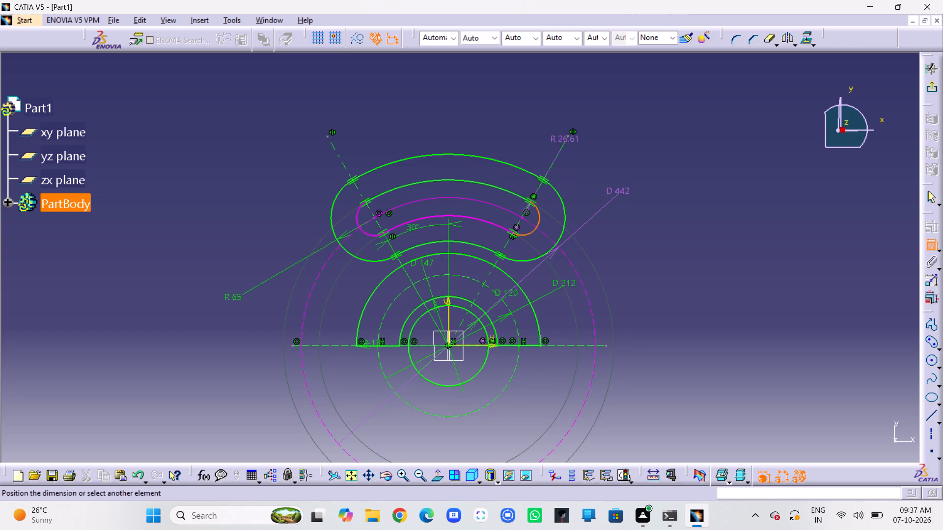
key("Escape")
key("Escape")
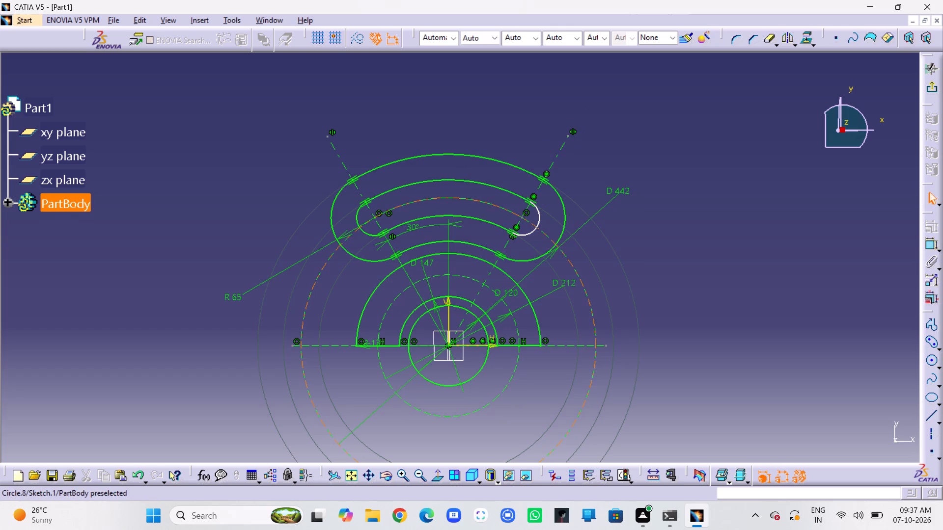
Move the inner elongated hole's radius dimension outside the profile, clear of the R 65 dimension.
middle_click_drag(371, 219, 409, 144)
right_click(371, 219)
left_click_drag(234, 173, 172, 173)
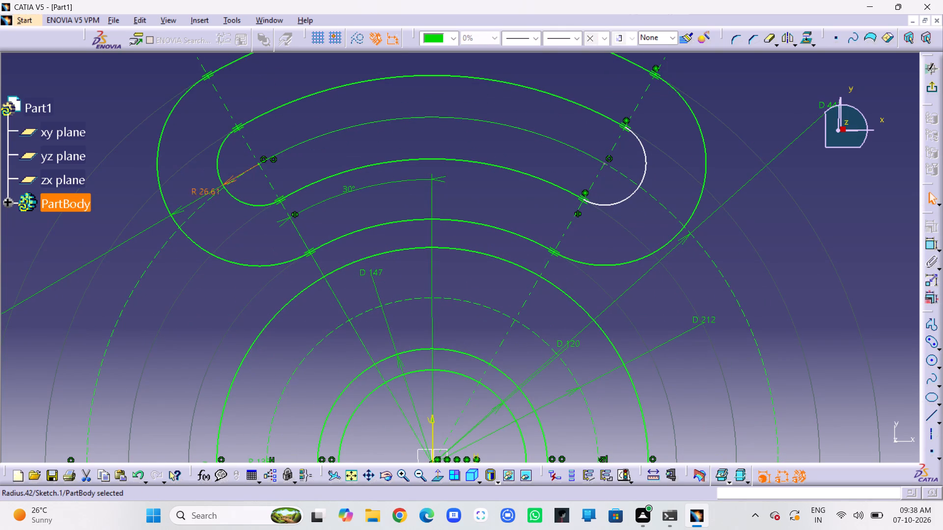
left_click_drag(172, 173, 53, 322)
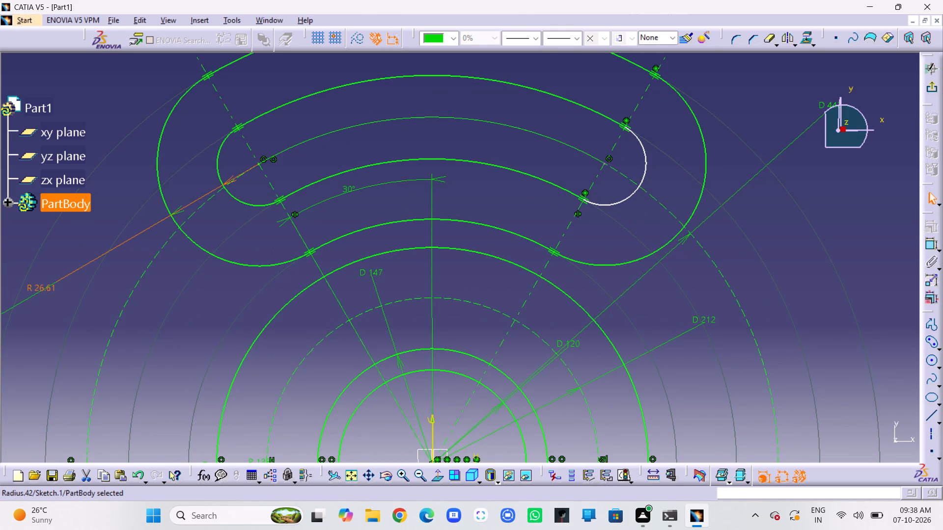
middle_click_drag(82, 304, 378, 267)
right_click(378, 221)
left_click_drag(385, 225, 381, 242)
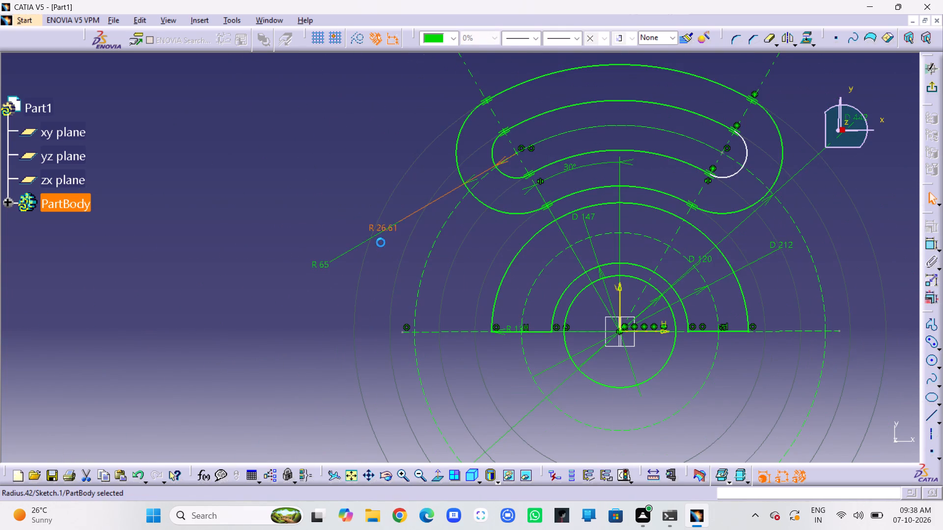
left_click_drag(381, 242, 288, 318)
left_click_drag(481, 173, 467, 149)
key("Escape")
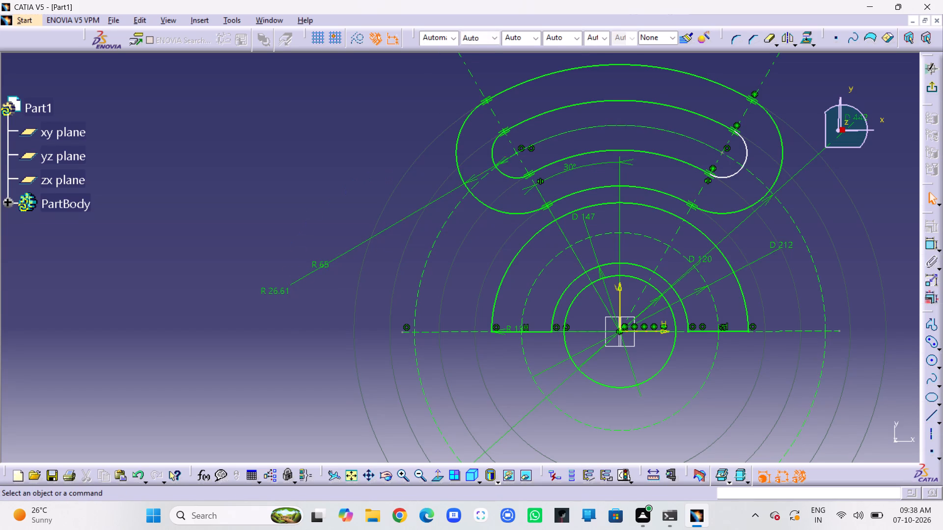
left_click_drag(309, 273, 266, 192)
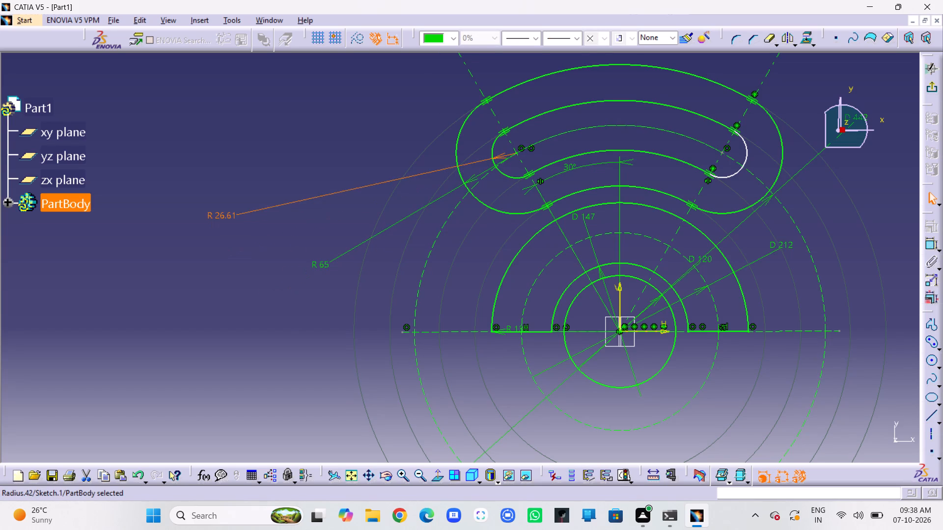
left_click_drag(266, 192, 276, 198)
Set the inner elongated hole's end radius to 28 mm.
double_click(235, 221)
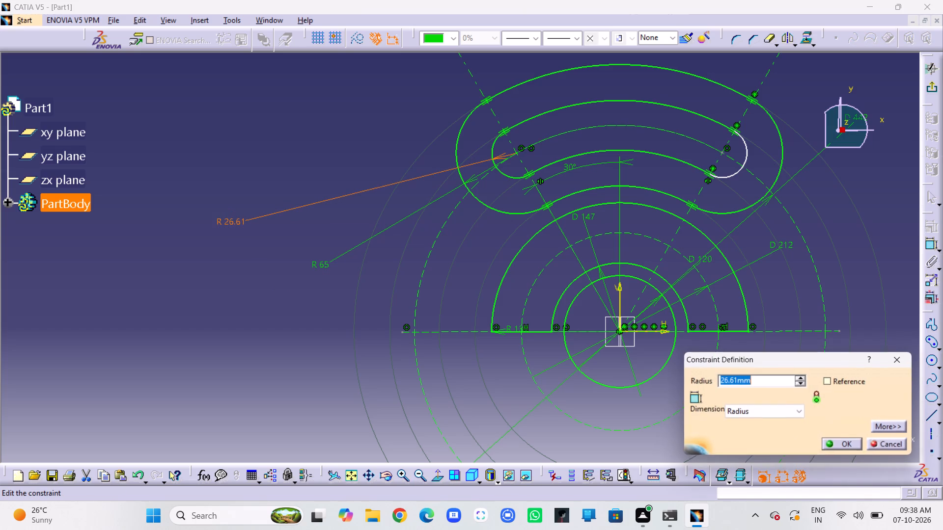
type("28")
key("Return")
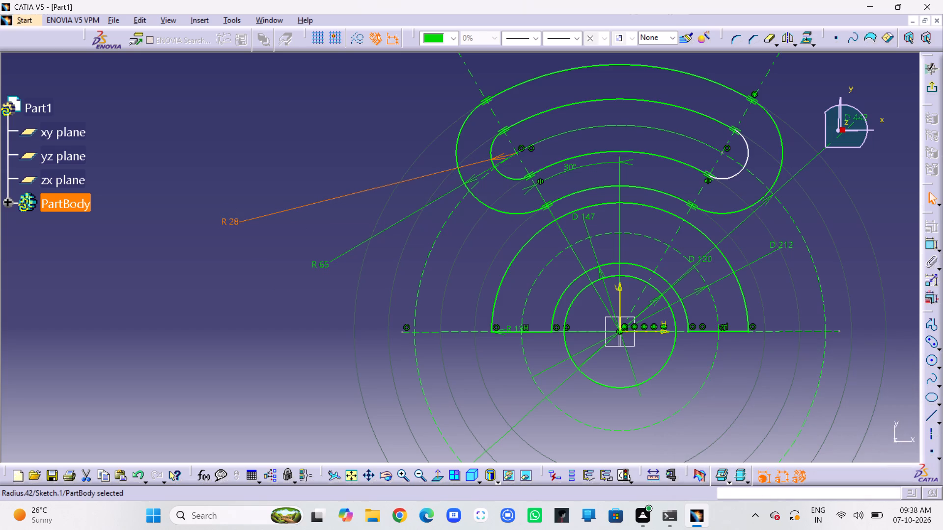
left_click(264, 168)
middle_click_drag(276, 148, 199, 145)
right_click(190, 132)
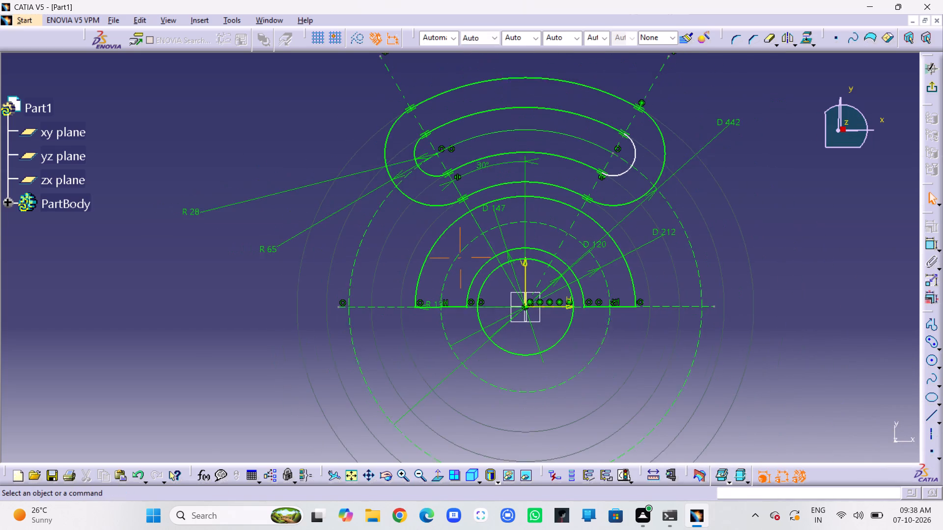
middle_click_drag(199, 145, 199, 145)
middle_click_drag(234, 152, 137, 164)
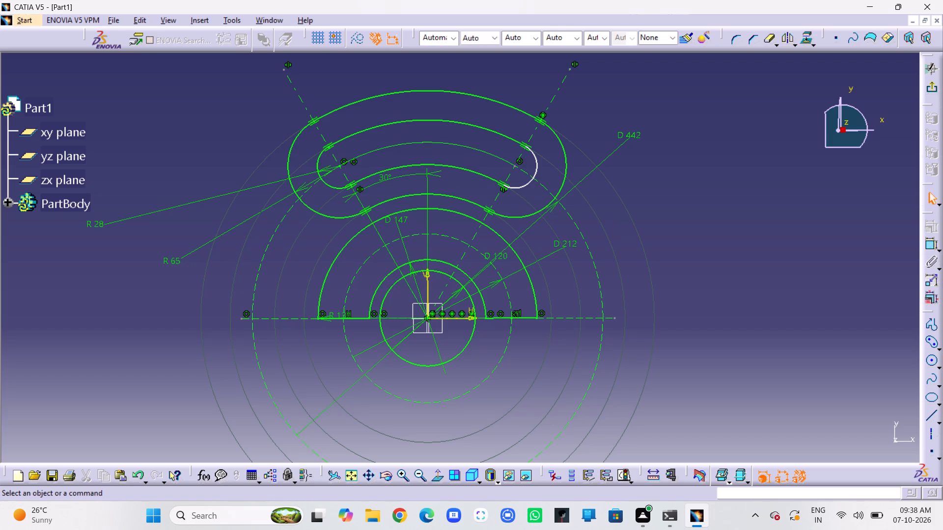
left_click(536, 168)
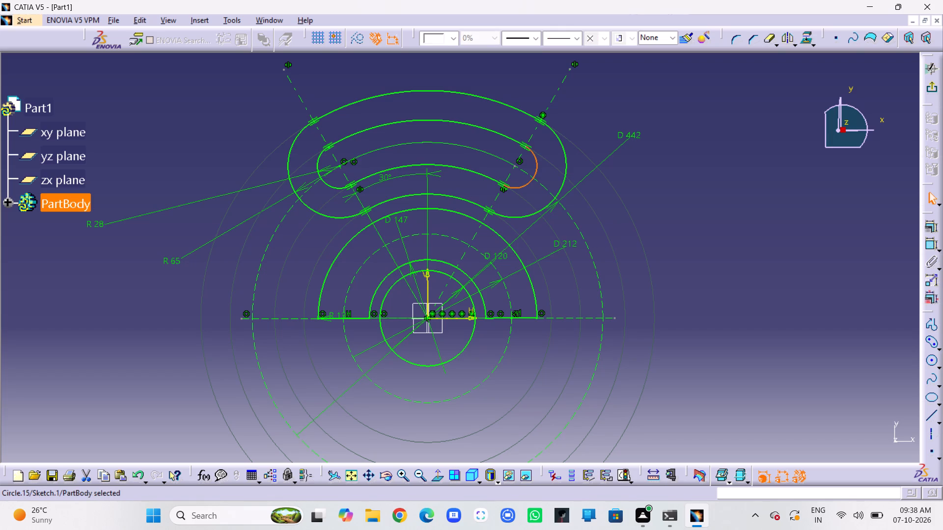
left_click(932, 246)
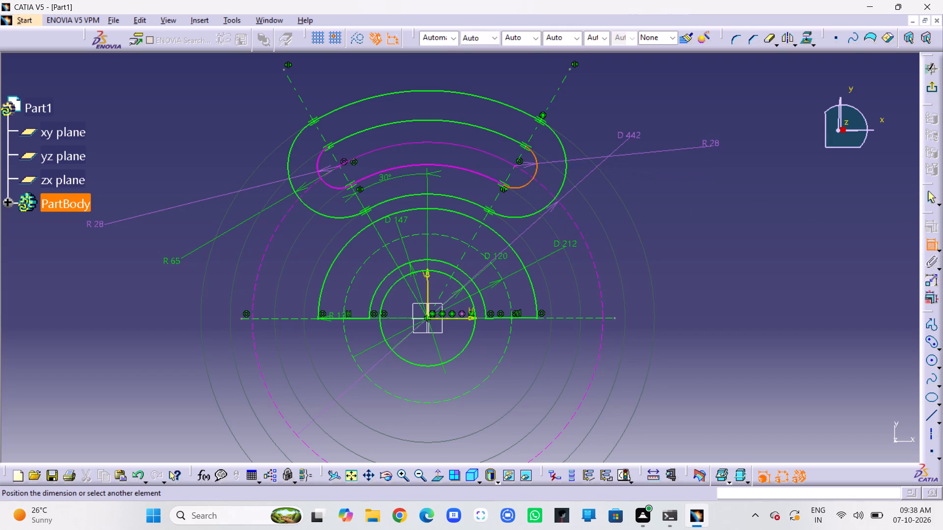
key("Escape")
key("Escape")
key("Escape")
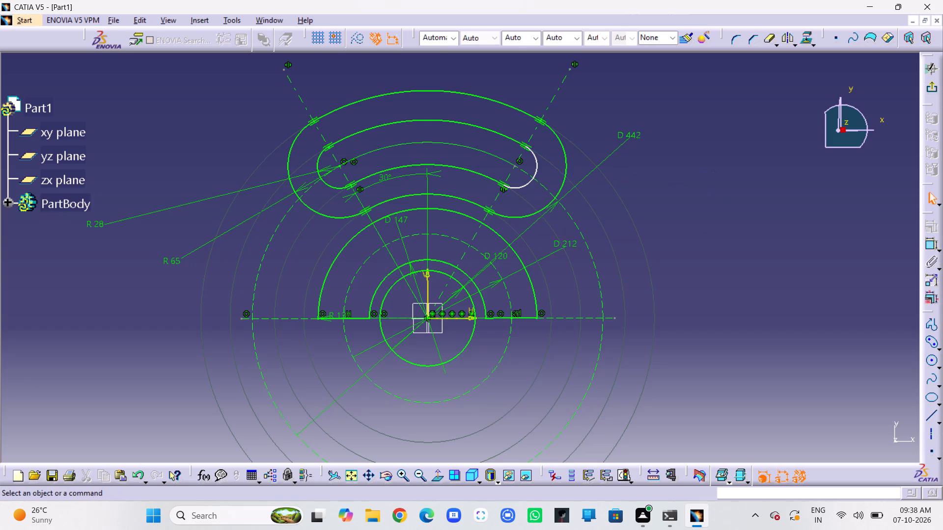
Draw a circle of about 12 mm radius in the gap between the half-ring's outer arc and the outer slot's right end.
middle_click_drag(721, 205, 748, 224)
right_click(748, 214)
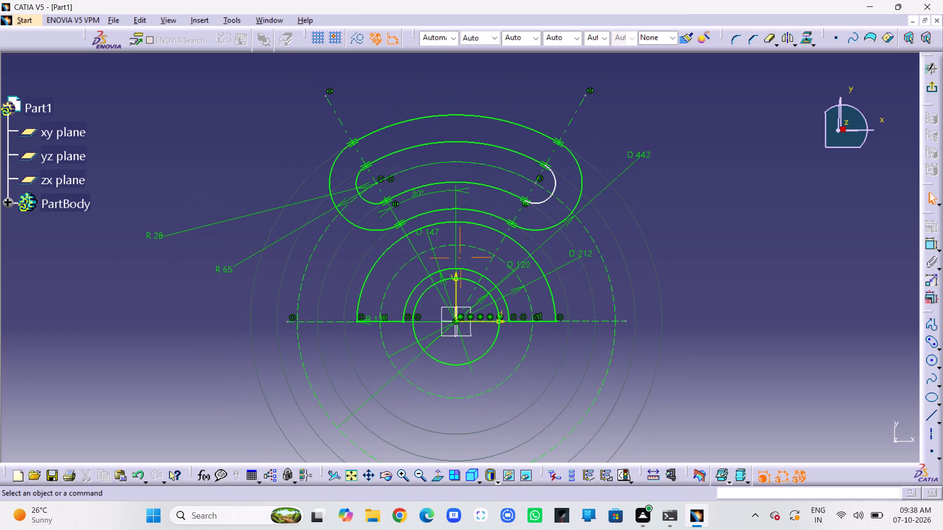
middle_click_drag(748, 224, 748, 222)
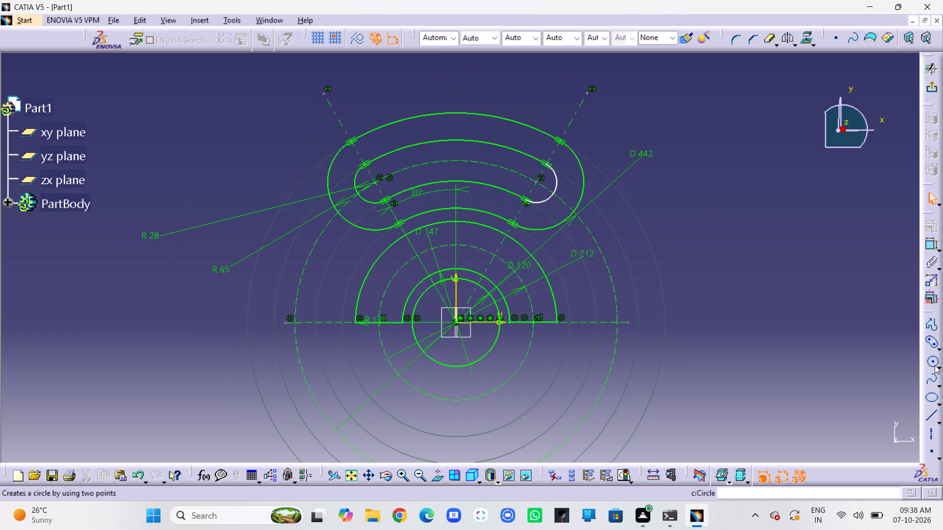
left_click(933, 364)
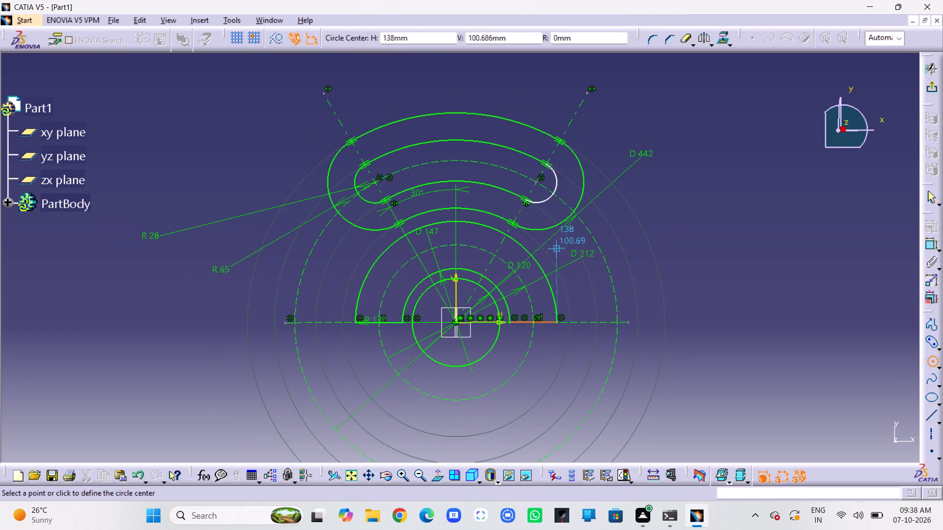
scroll(556, 249, "up", 1)
middle_click_drag(556, 249, 575, 151)
right_click(556, 249)
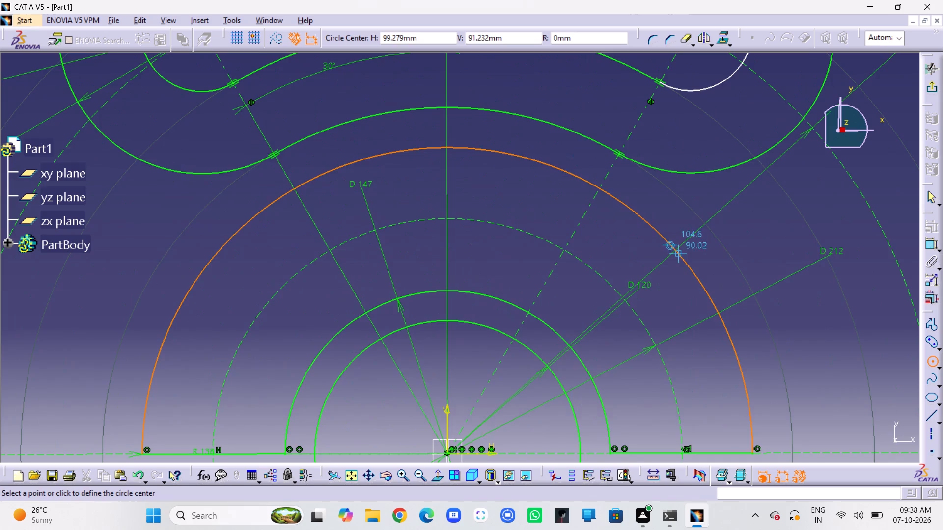
middle_click_drag(703, 267, 564, 227)
right_click(561, 208)
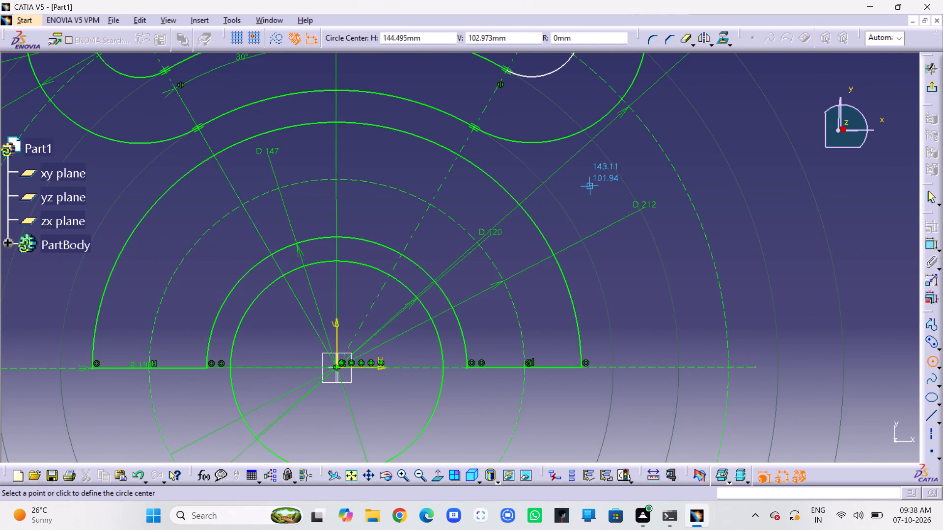
left_click(588, 186)
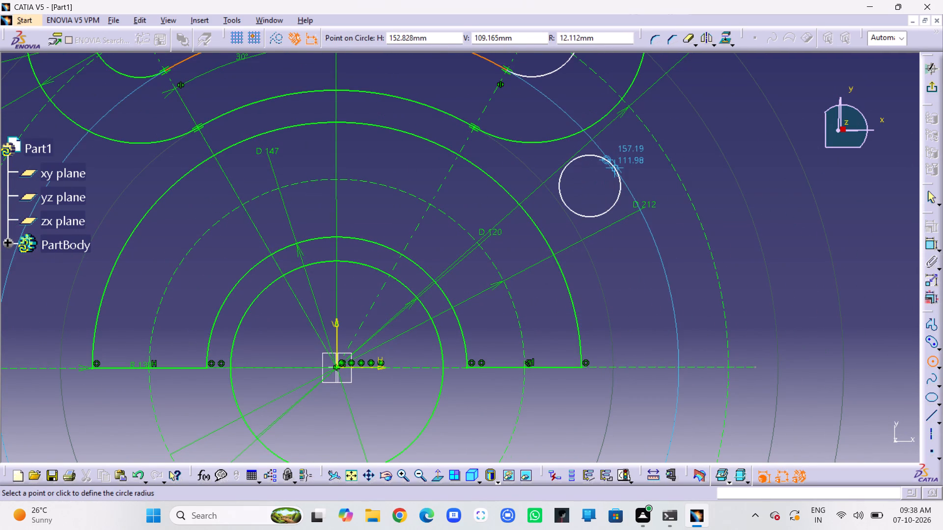
left_click(606, 174)
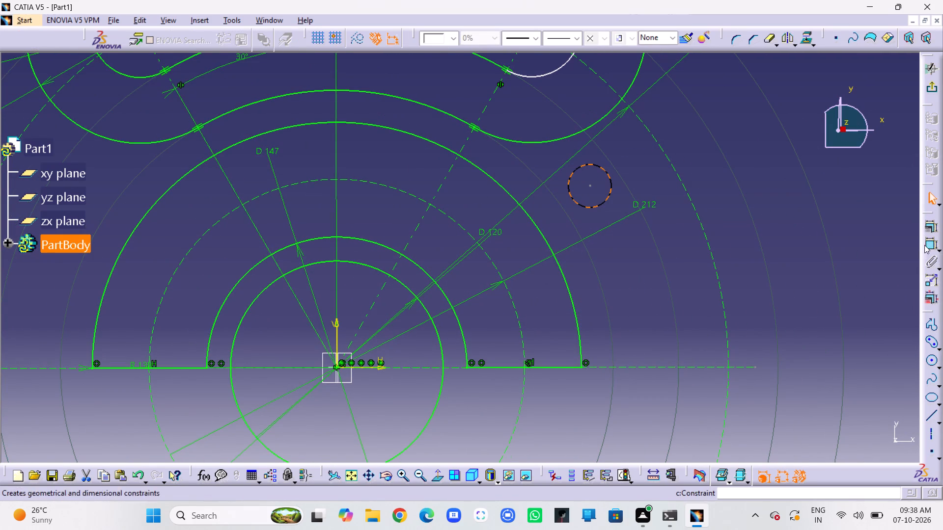
Dimension the new small circle's diameter and set it to 28 mm.
left_click(928, 242)
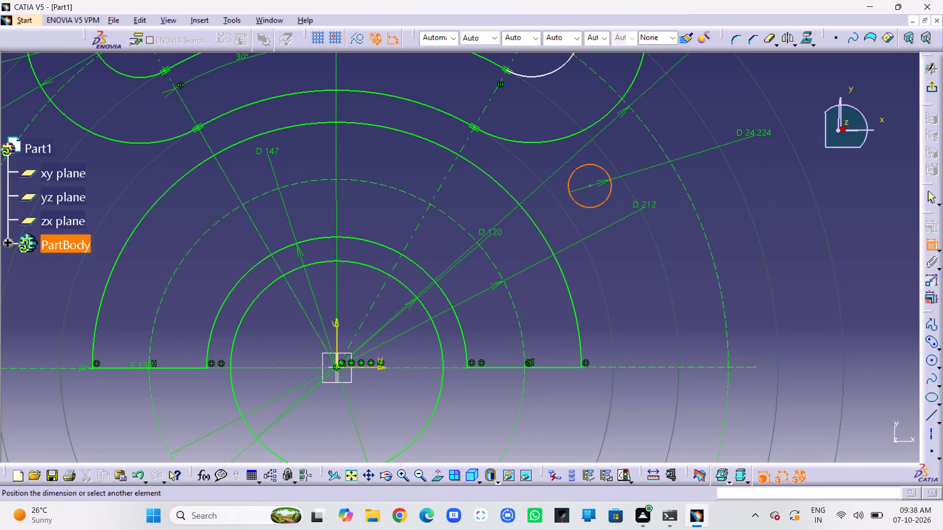
left_click(755, 134)
double_click(758, 131)
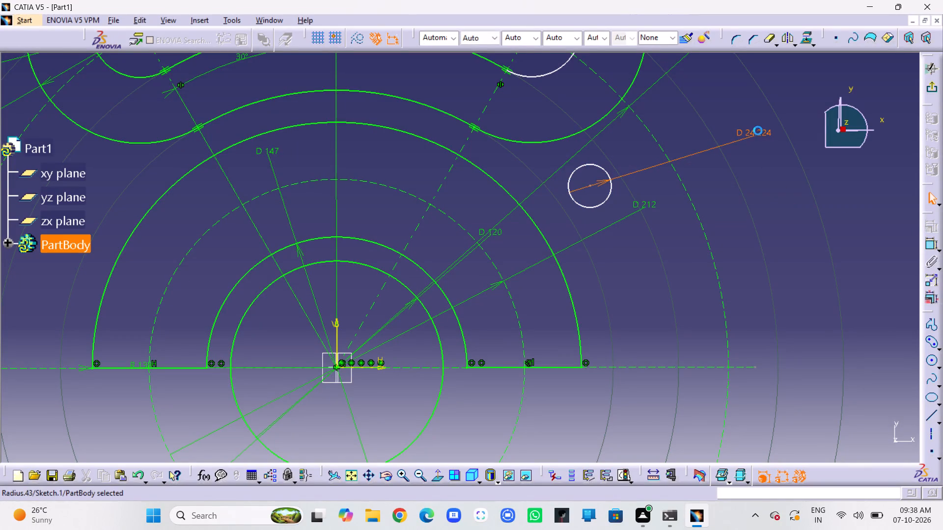
type("28")
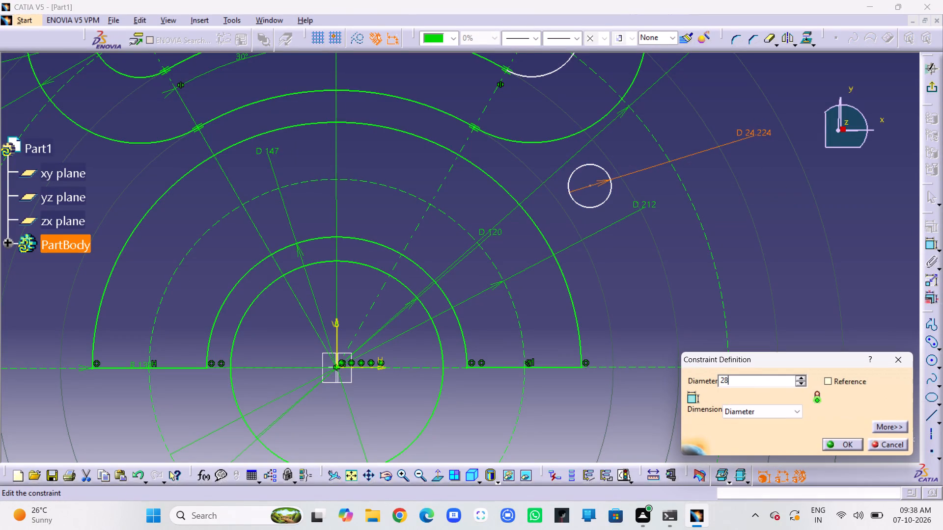
key("Return")
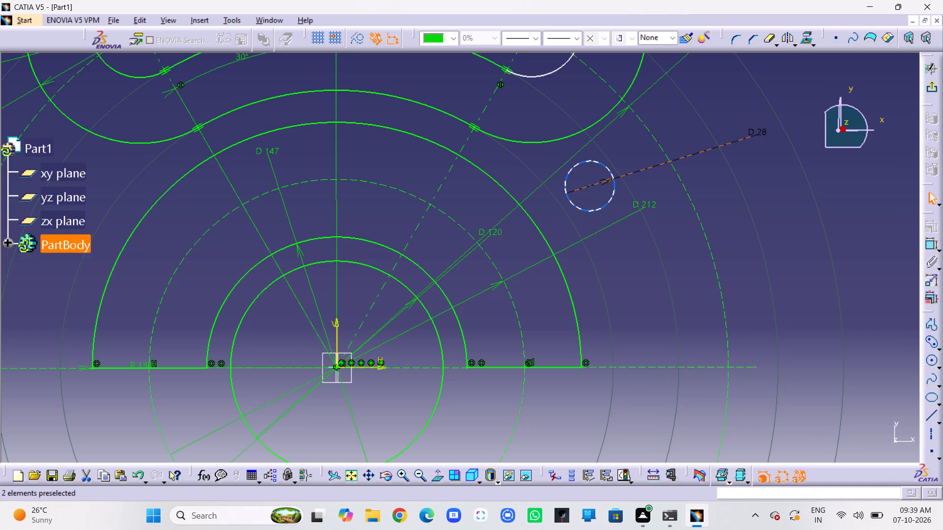
left_click(805, 107)
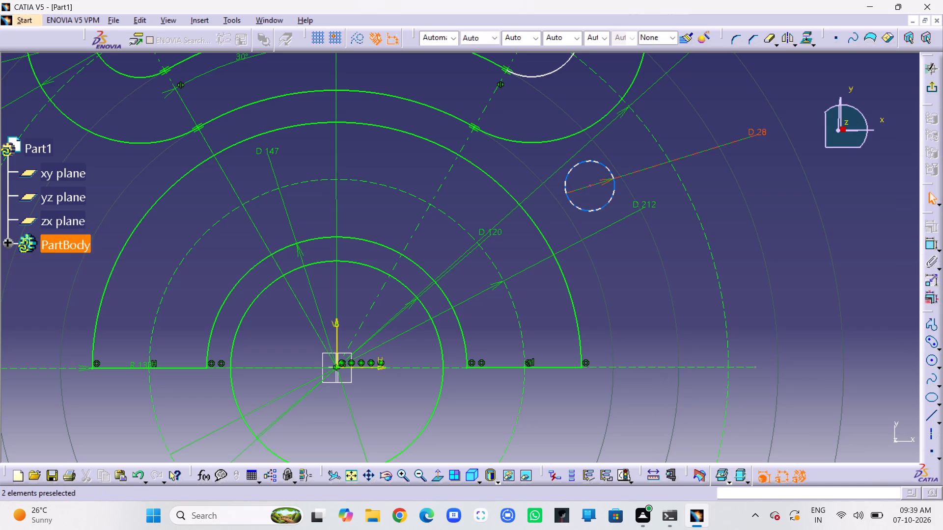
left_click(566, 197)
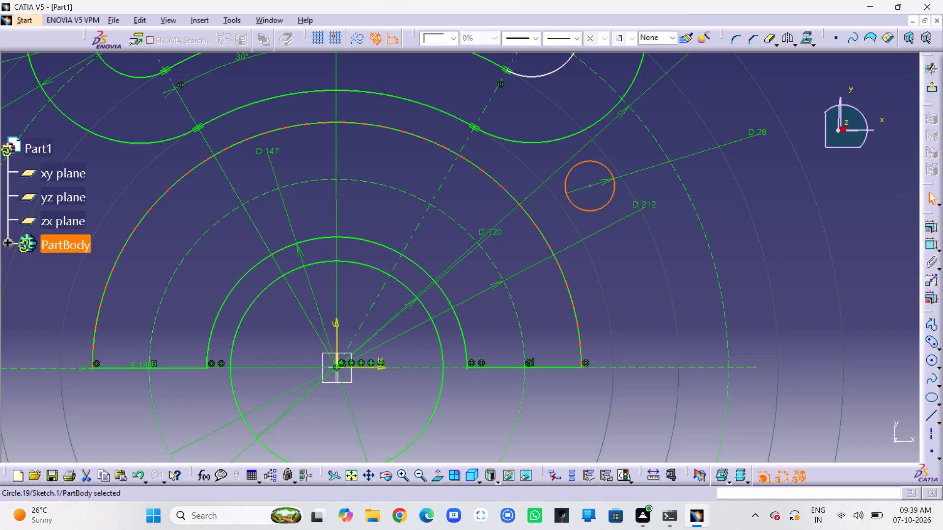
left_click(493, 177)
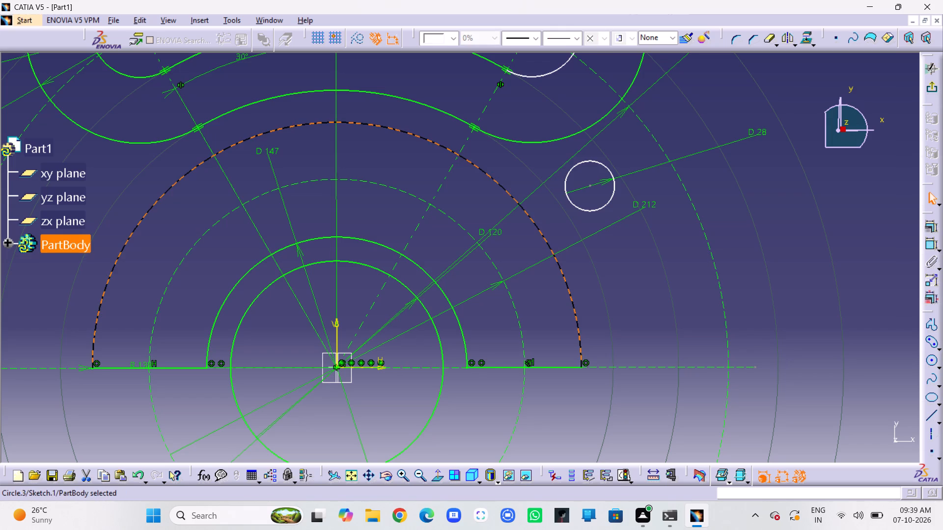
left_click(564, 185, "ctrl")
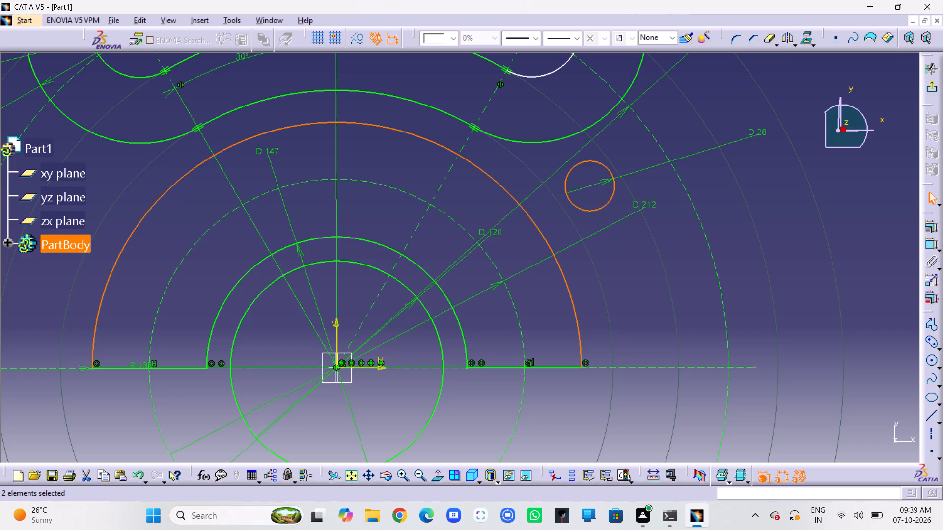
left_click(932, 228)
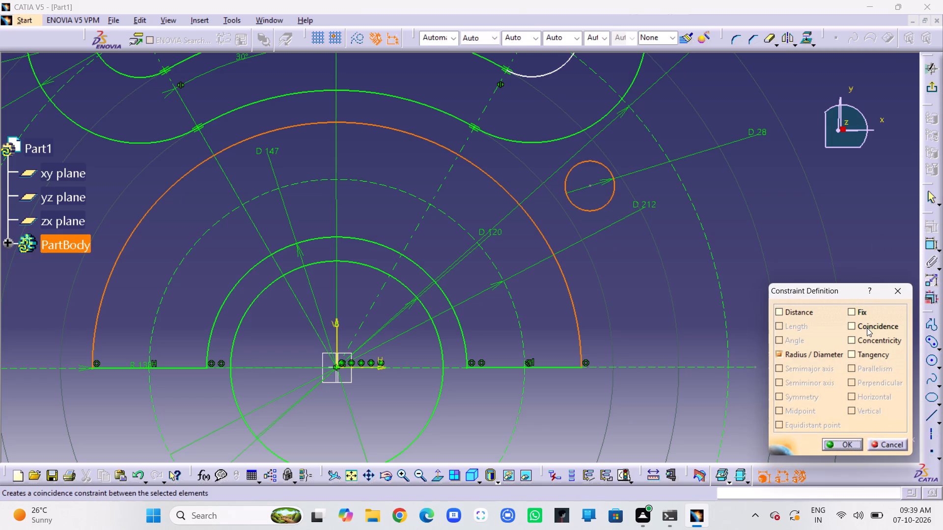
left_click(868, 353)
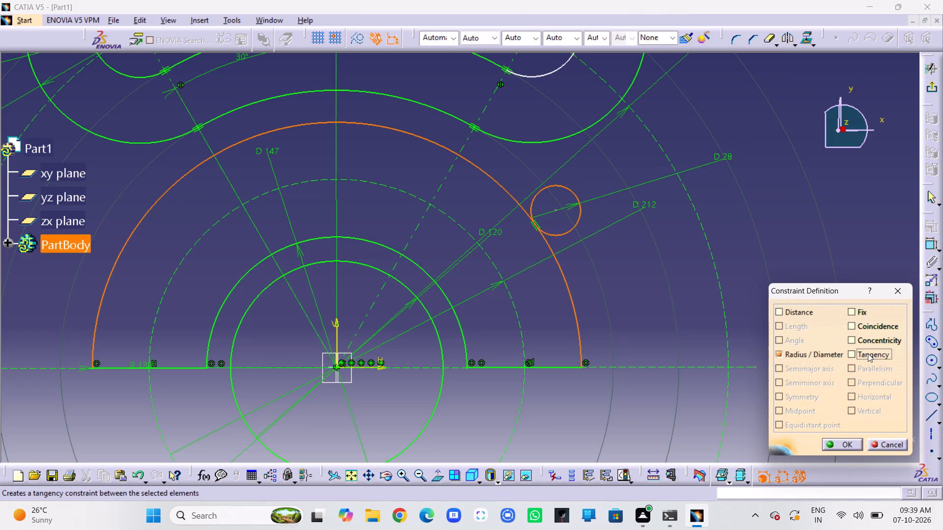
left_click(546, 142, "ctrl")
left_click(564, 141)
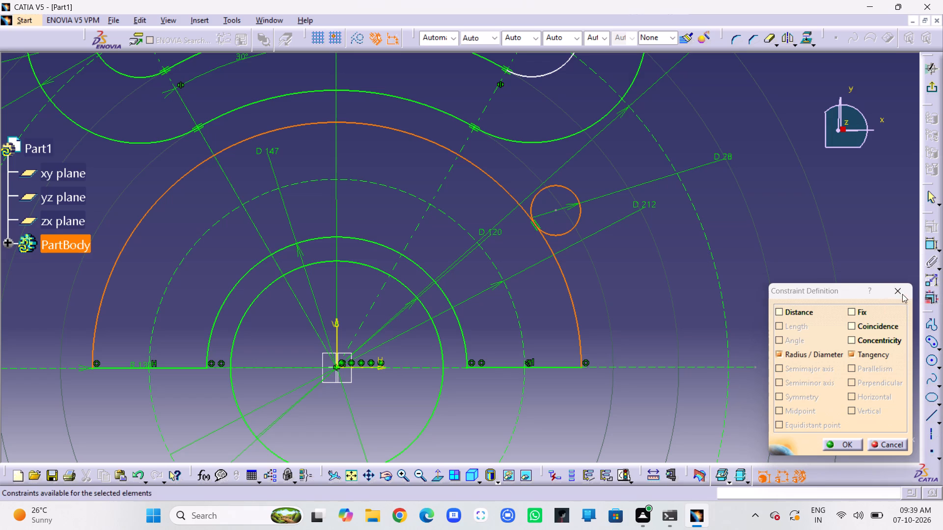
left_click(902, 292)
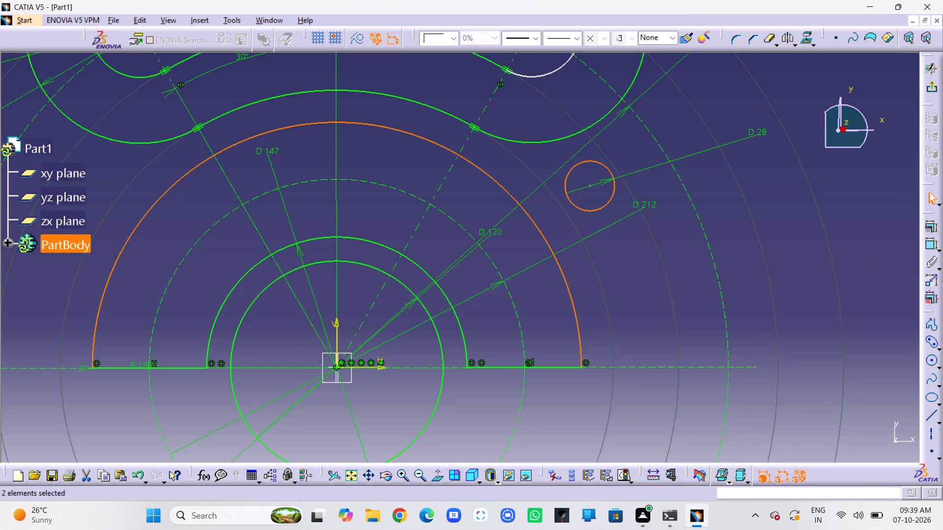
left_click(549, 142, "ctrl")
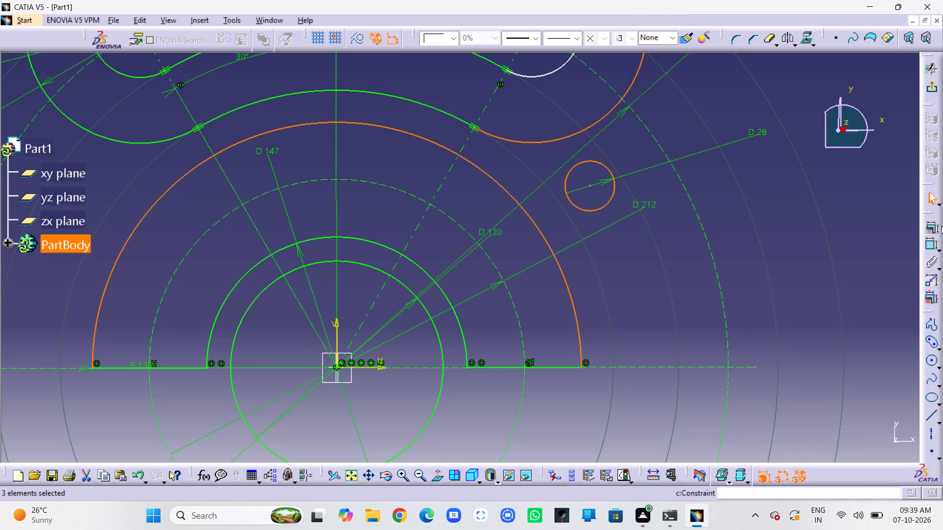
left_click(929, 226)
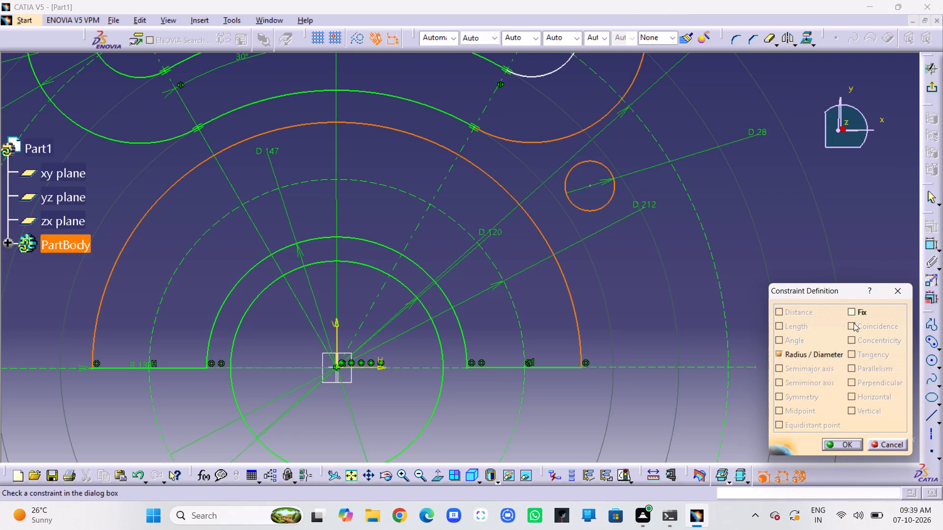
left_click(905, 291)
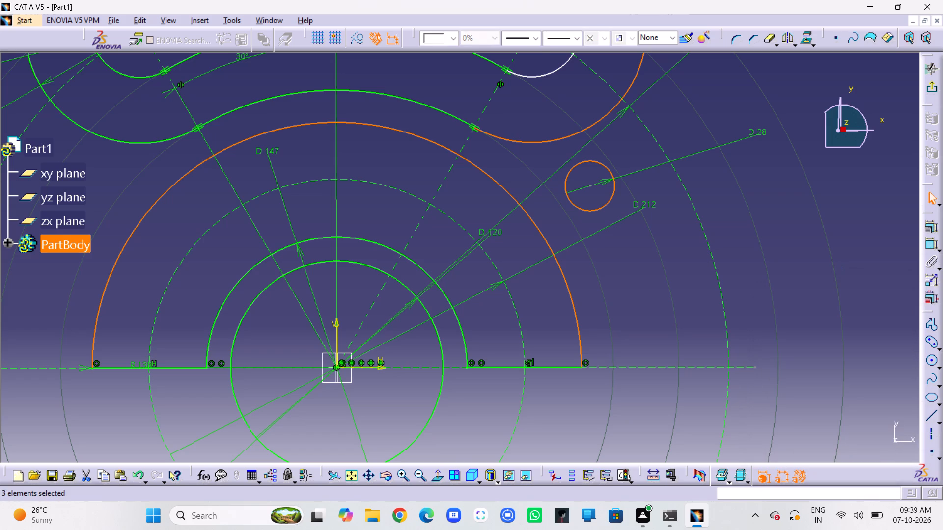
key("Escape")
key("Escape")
Make the 28 mm circle tangent to the R 65 end arc of the outer slot.
left_click(570, 173)
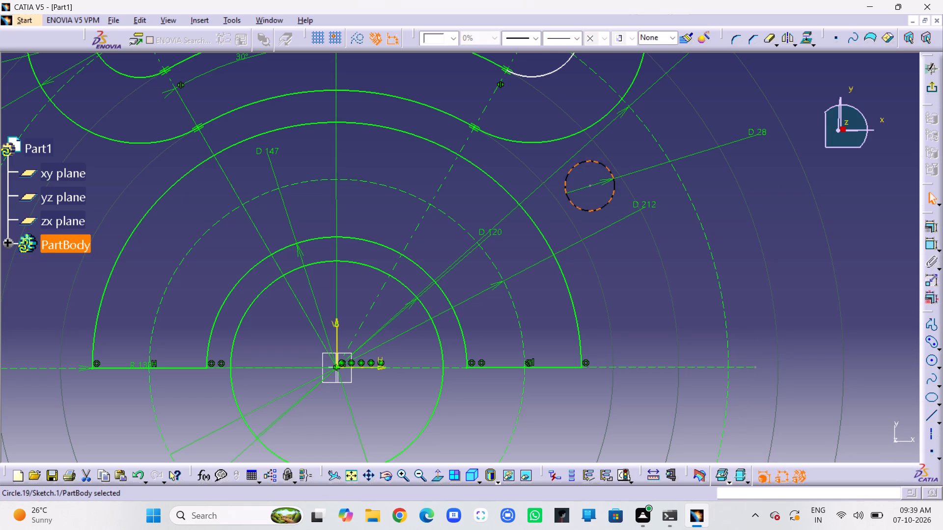
left_click(529, 142, "ctrl")
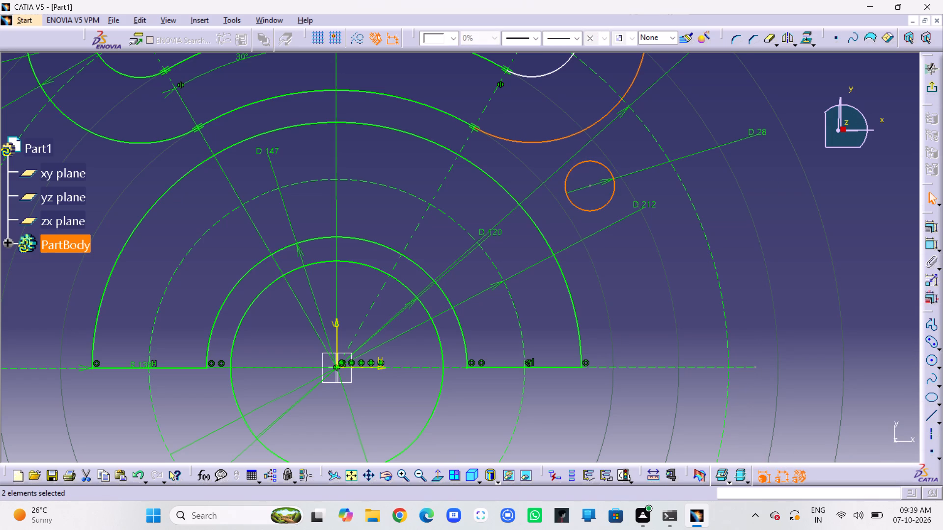
left_click(931, 230)
left_click(876, 356)
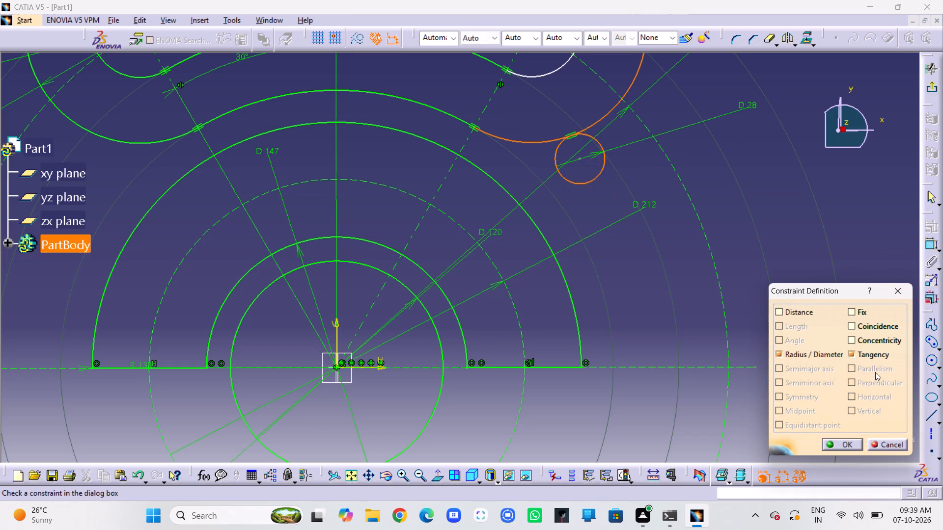
left_click(854, 446)
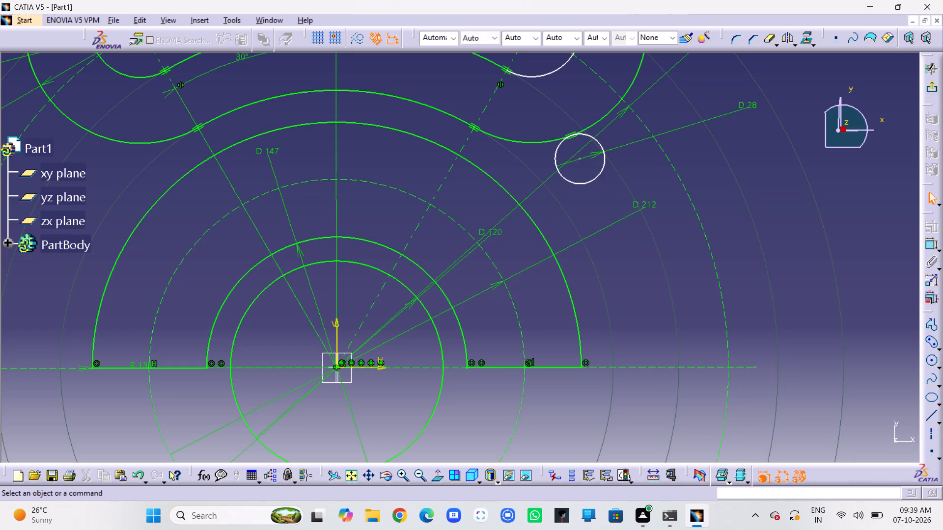
Make the 28 mm circle tangent to the half-ring's outer arc as well.
left_click(571, 182, "ctrl")
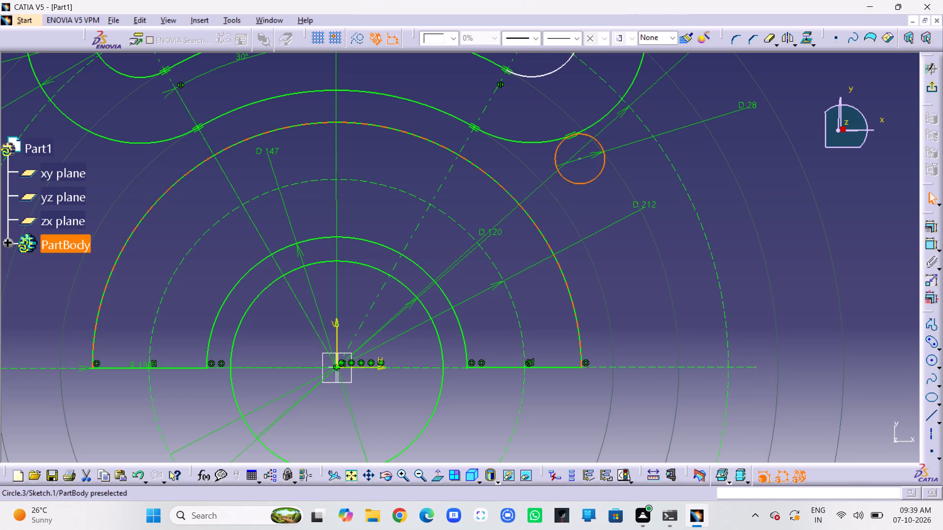
left_click(504, 191, "ctrl")
left_click(930, 228)
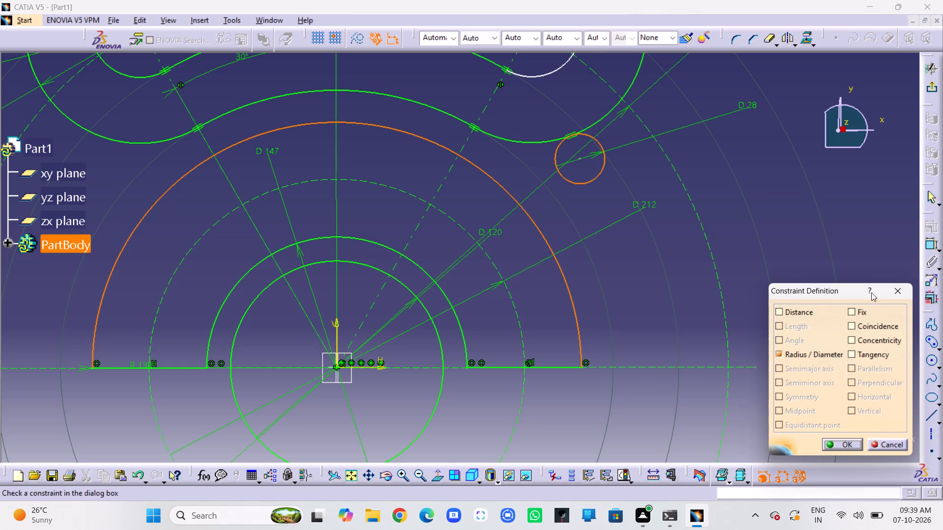
left_click(865, 353)
left_click(843, 445)
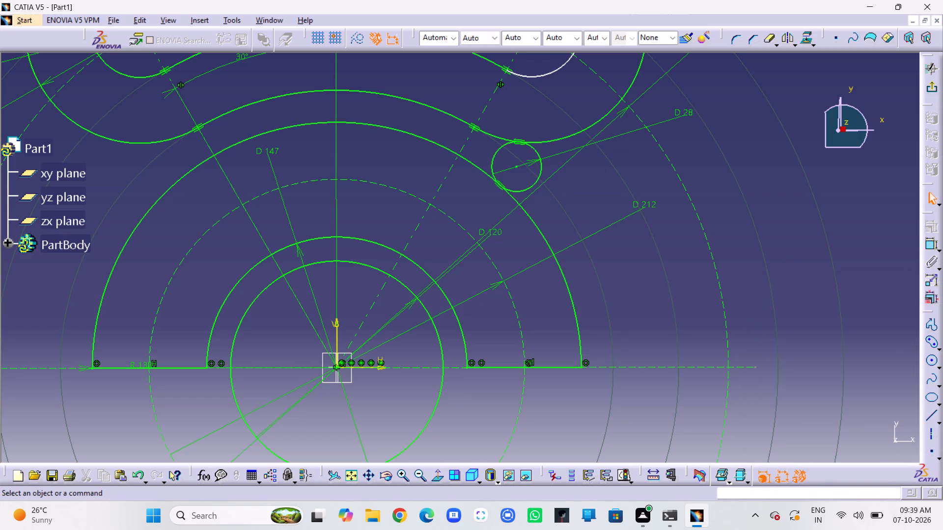
Mirror the 28 mm circle about the vertical V axis of the sketch.
middle_click_drag(822, 264, 828, 281)
right_click(822, 264)
middle_click_drag(824, 281, 883, 305)
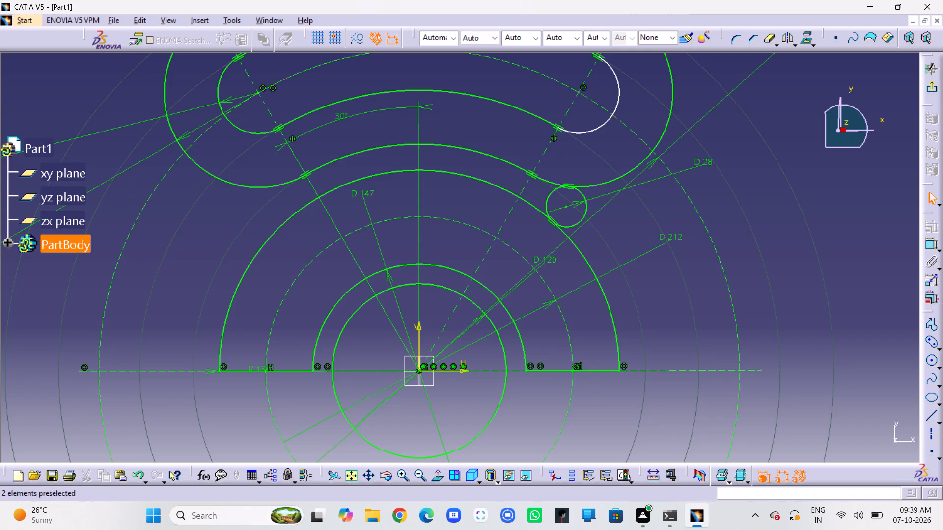
left_click(582, 217)
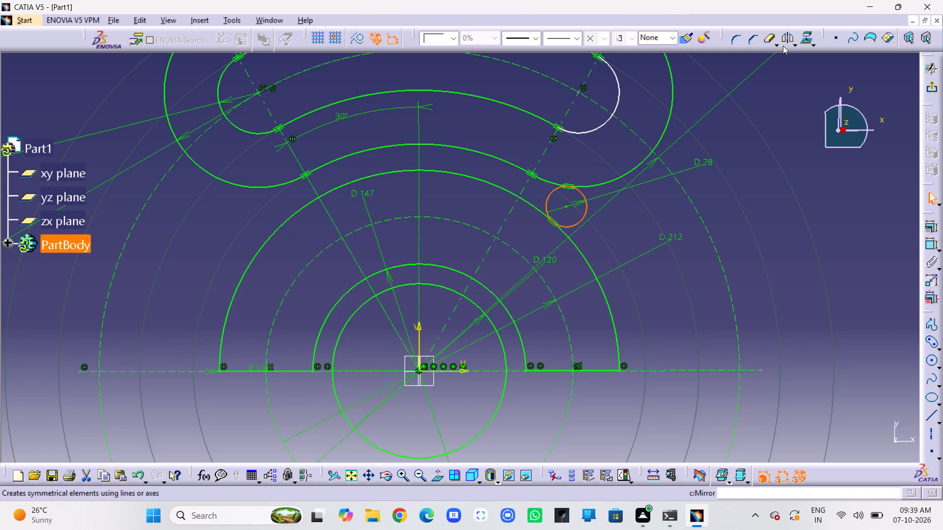
left_click(785, 37)
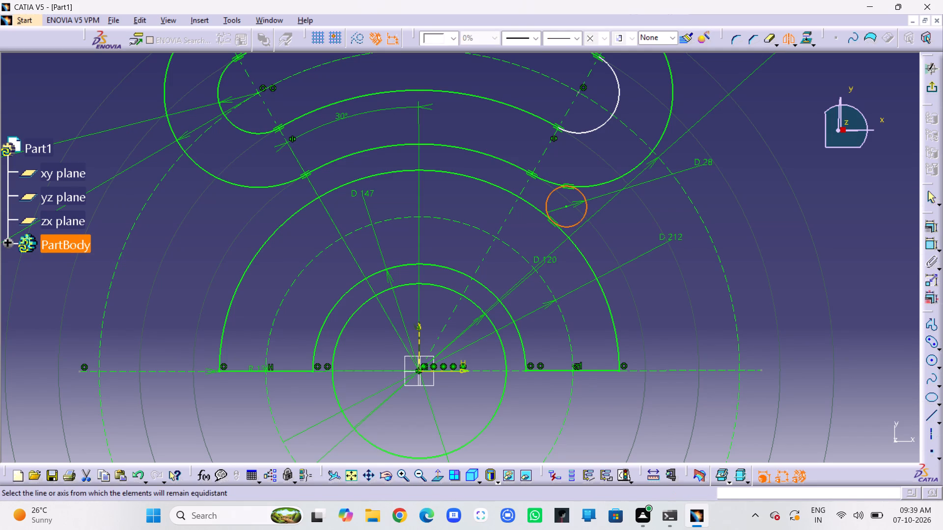
left_click(421, 327)
key("Escape")
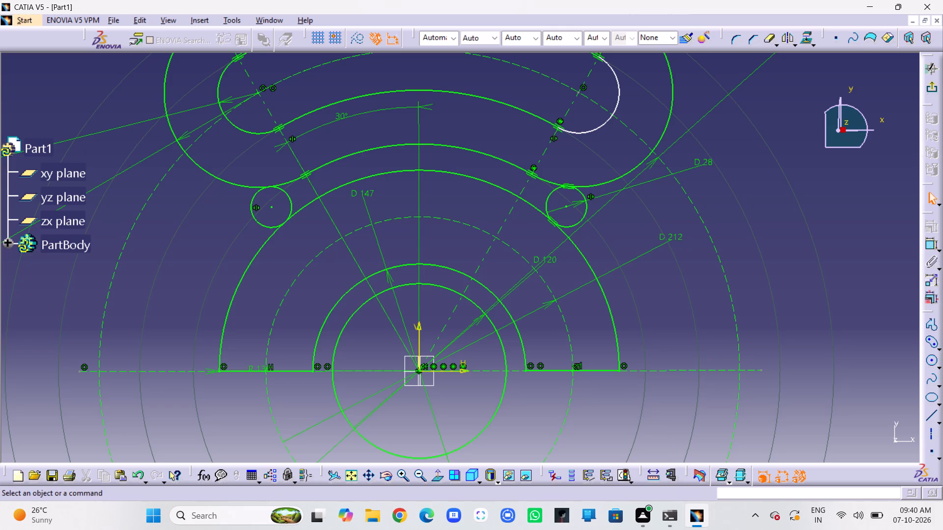
Quick Trim the outward-facing portion of the original 28 mm circle, keeping the inner fillet arc between the slot and the half-ring.
left_click(769, 40)
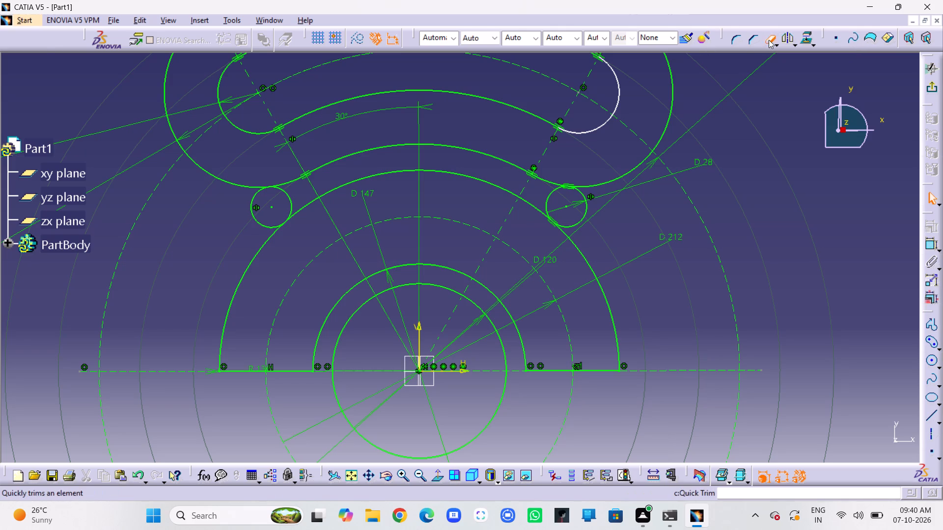
left_click(582, 218)
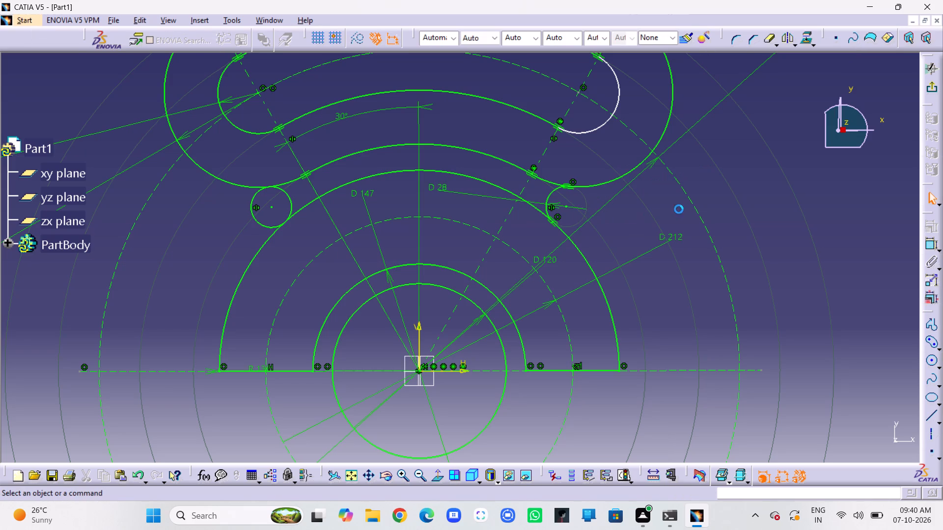
Quick Trim the outward-facing portion of the mirrored 28 mm circle, keeping its fillet arc between the outer slot and the half-ring.
left_click(768, 40)
left_click(264, 225)
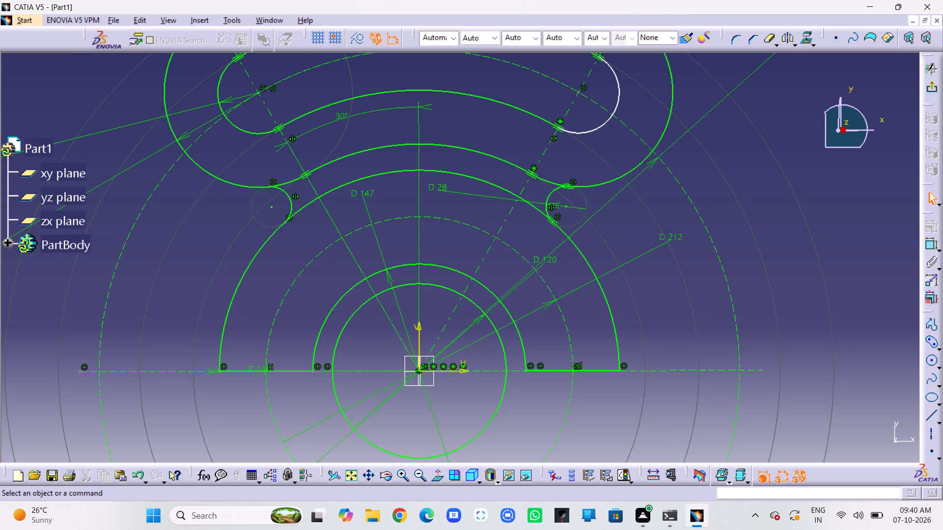
Quick Trim the outer slot's lower arc and the leftover ends of its R 65 end arcs inside both 28 mm fillet arcs.
middle_click_drag(753, 193, 757, 211)
right_click(753, 193)
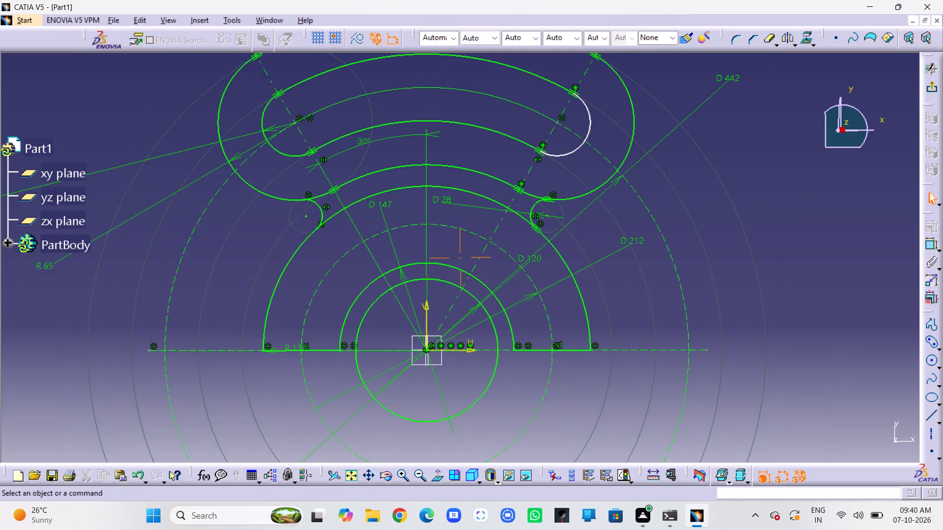
middle_click_drag(757, 211, 757, 204)
left_click(770, 41)
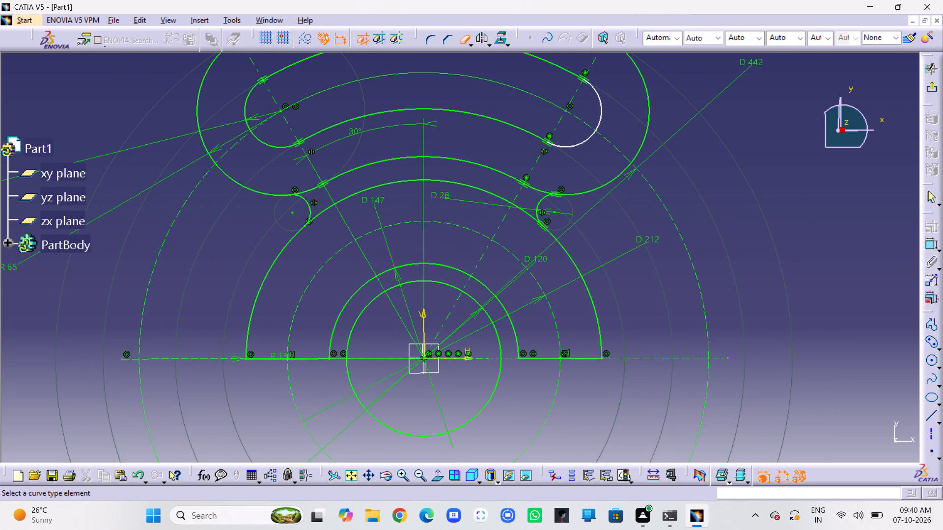
left_click(476, 164)
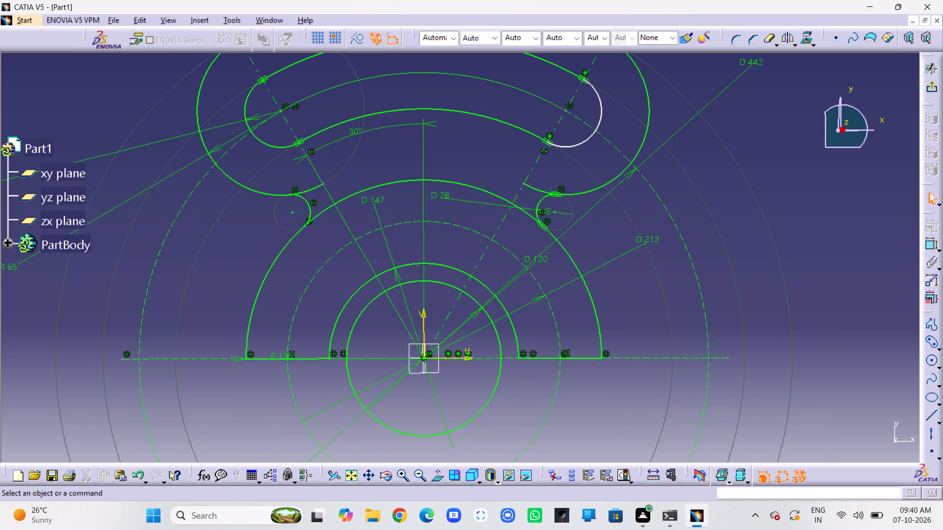
left_click(765, 40)
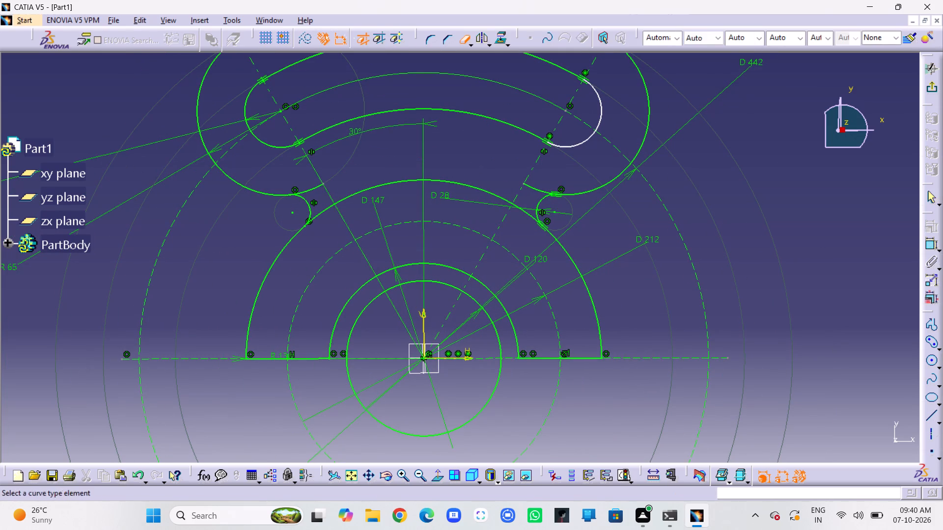
left_click(535, 190)
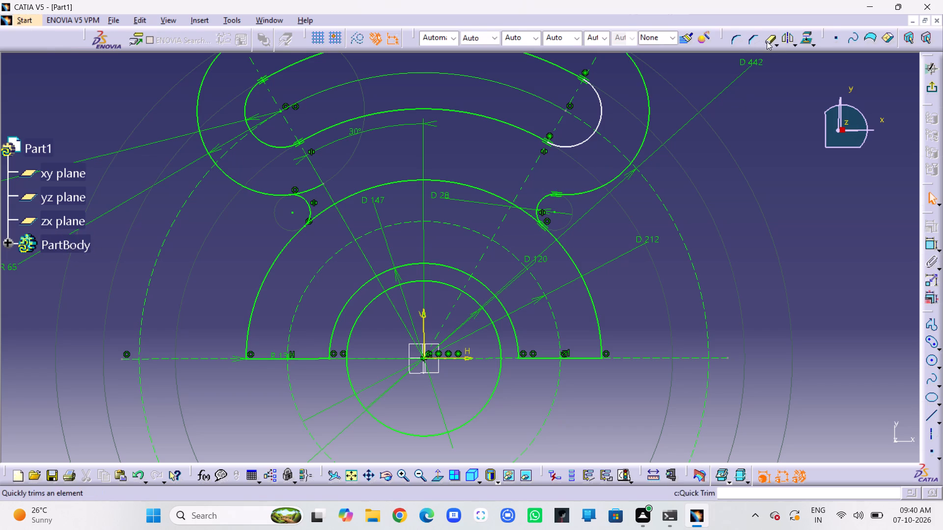
left_click(767, 41)
left_click(318, 188)
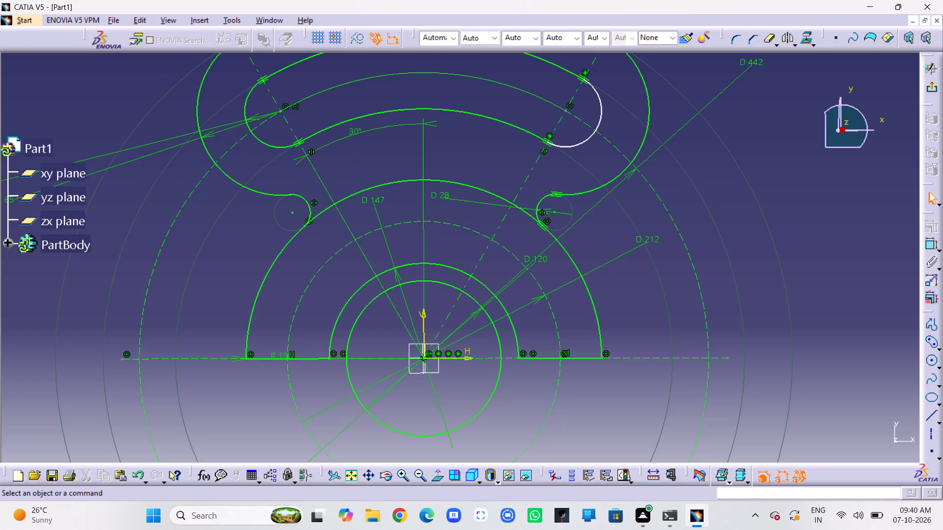
Examine the trimmed outline joining the slots to the half-ring.
middle_click_drag(502, 163, 503, 179)
right_click(502, 163)
middle_click_drag(497, 175, 497, 197)
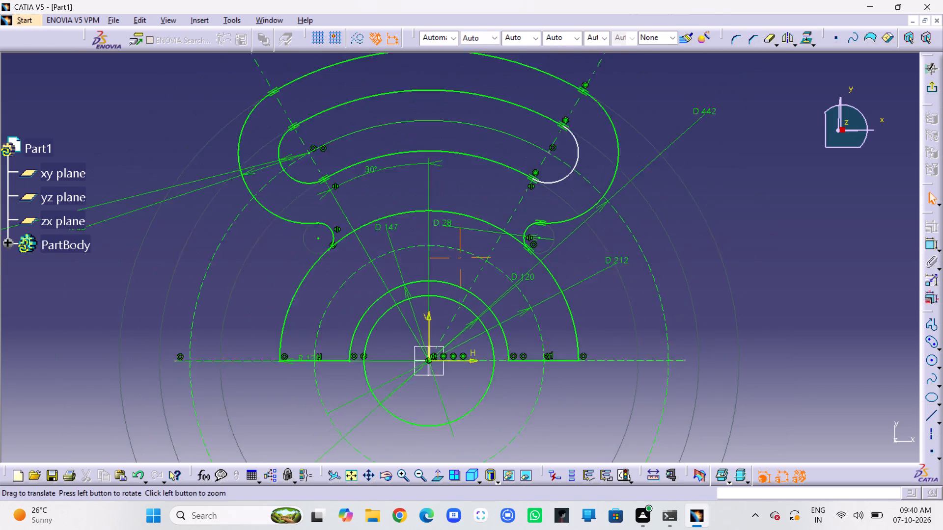
middle_click_drag(497, 197, 485, 242)
middle_click_drag(485, 242, 497, 217)
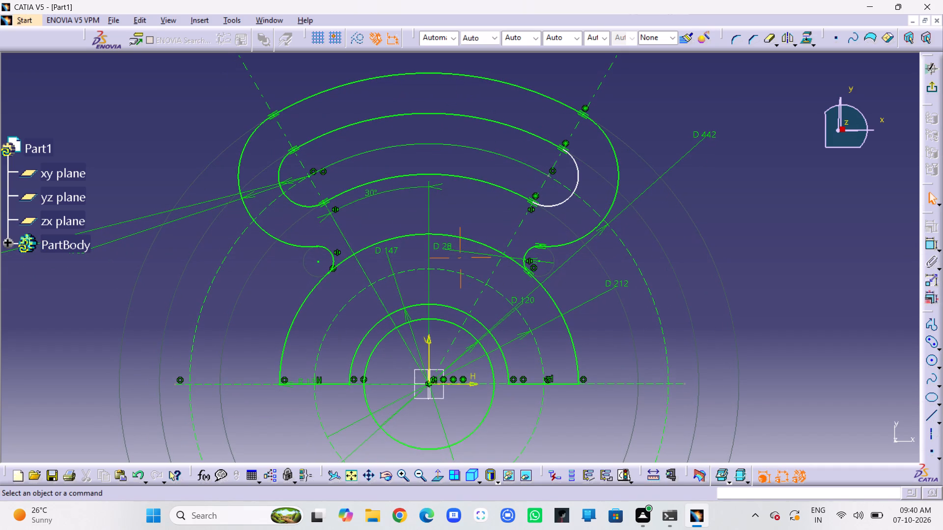
middle_click_drag(497, 217, 497, 216)
middle_click_drag(497, 216, 494, 196)
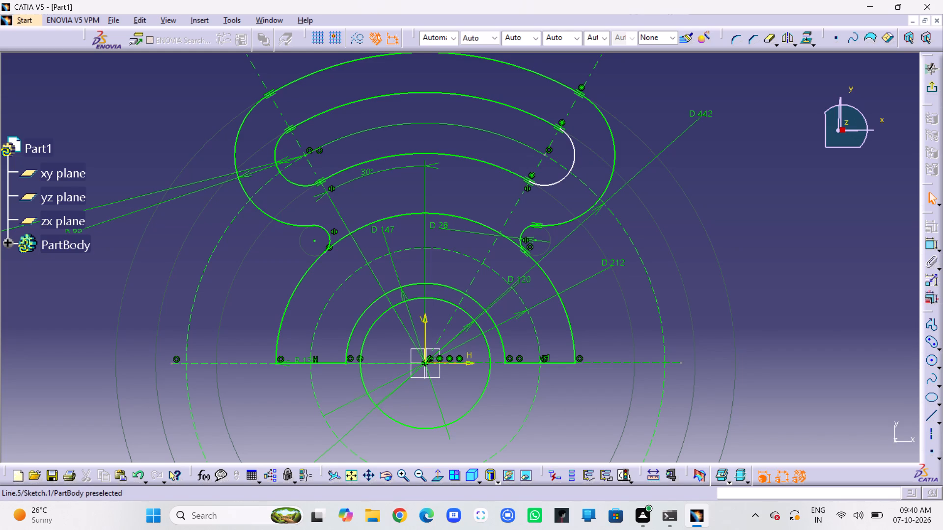
middle_click_drag(485, 189, 501, 213)
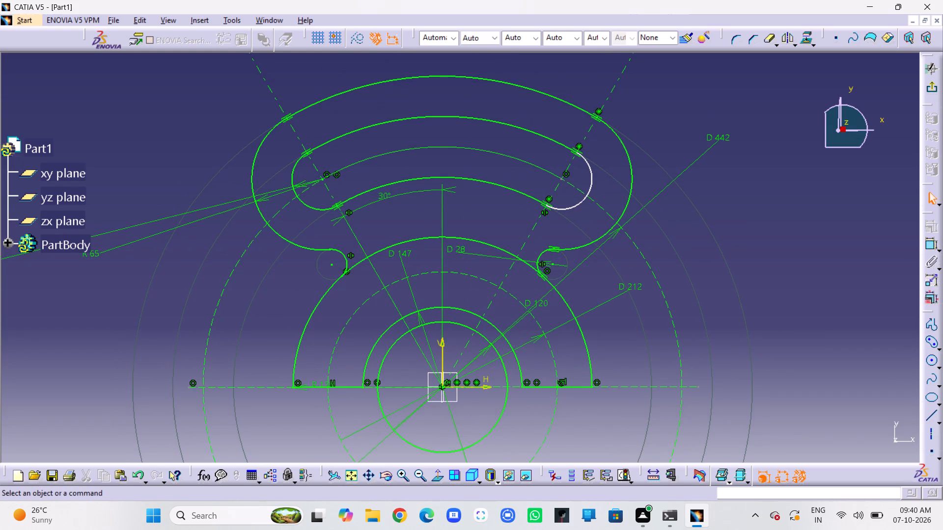
middle_click_drag(748, 225, 751, 217)
right_click(747, 212)
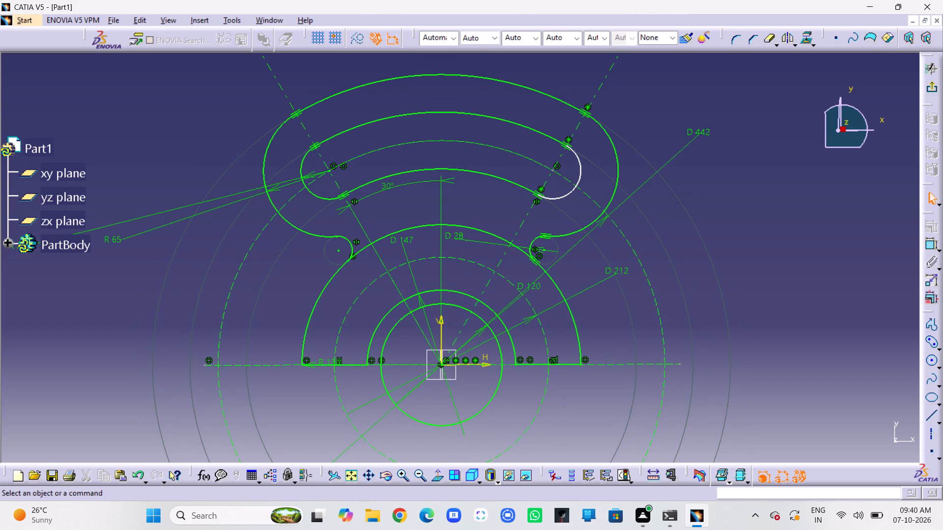
Draw a circle centred where the D 212 construction circle meets the positive H axis and constrain its radius to 13 mm.
left_click(934, 362)
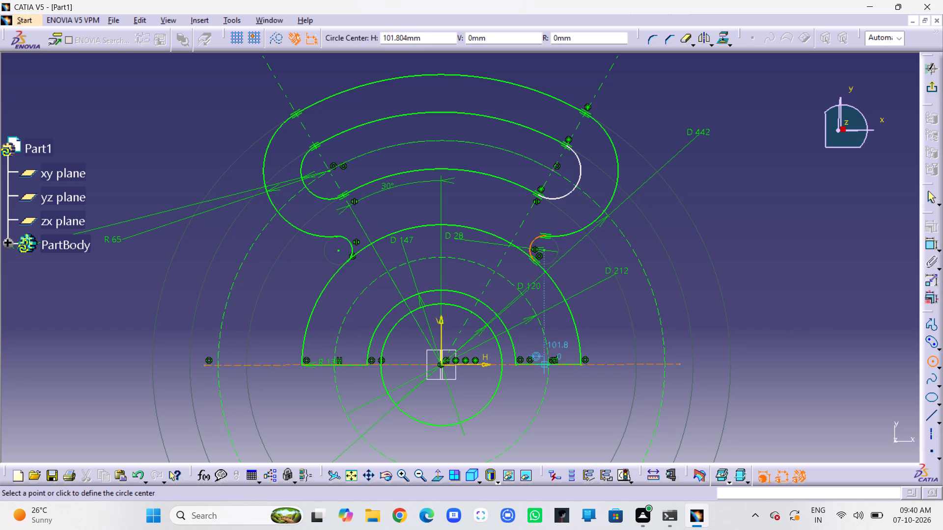
left_click(549, 365)
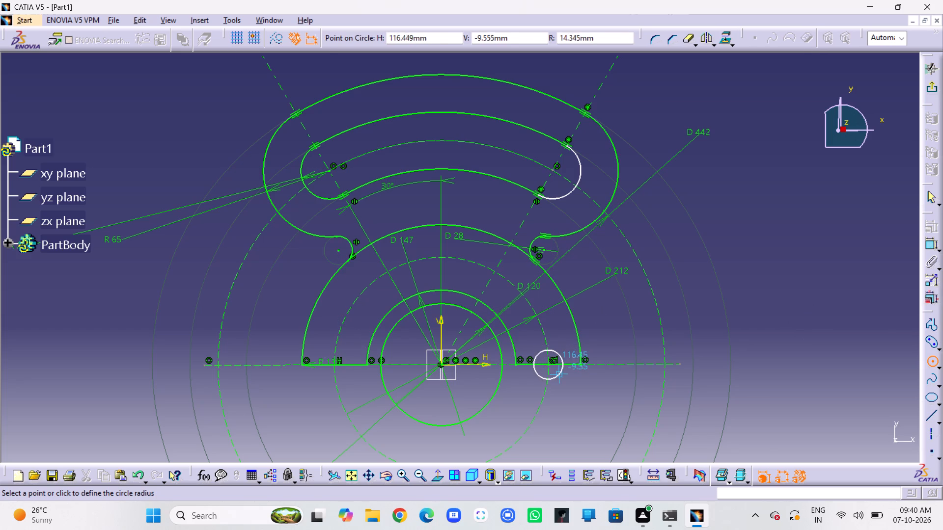
left_click(561, 380)
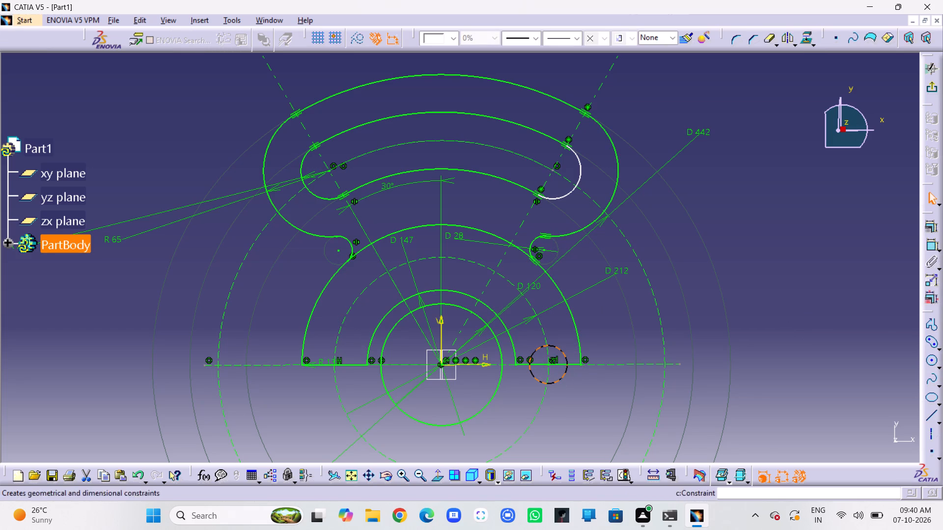
left_click(932, 244)
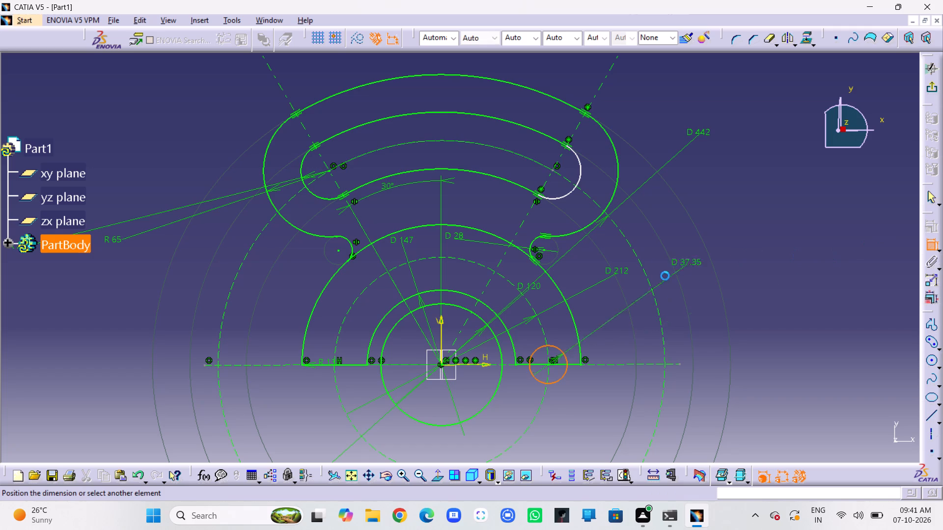
left_click(759, 311)
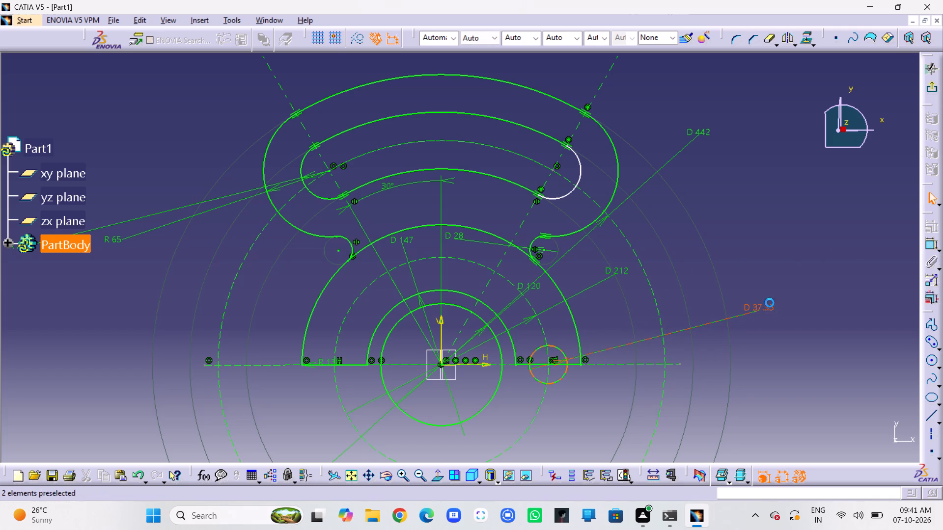
double_click(770, 307)
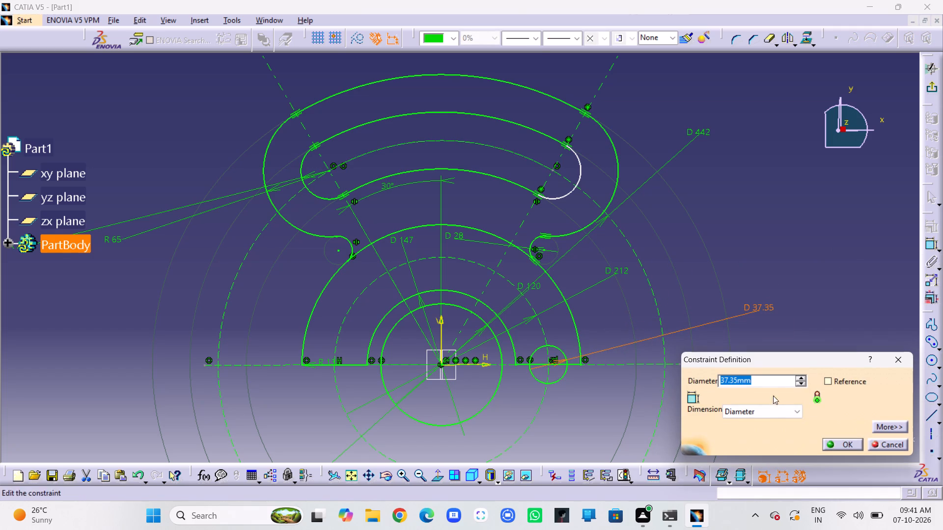
left_click(773, 411)
left_click(767, 421)
double_click(765, 380)
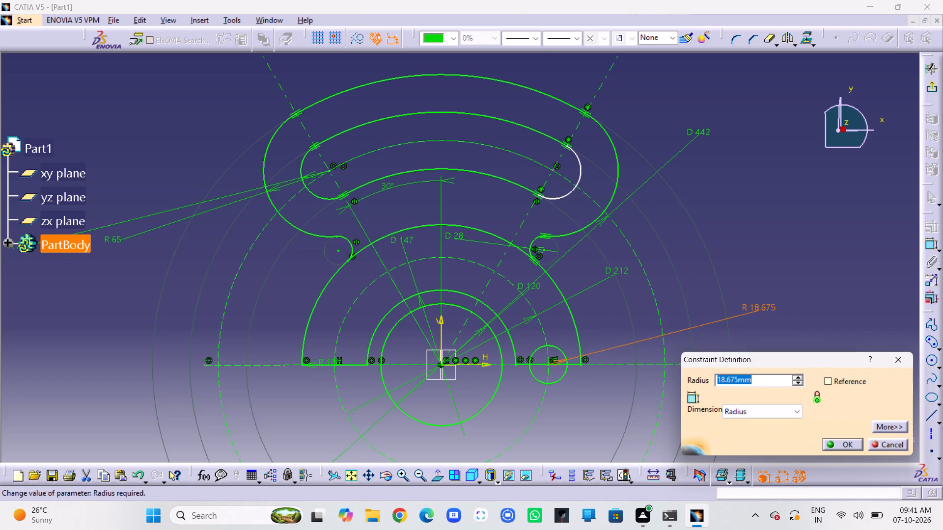
key("1")
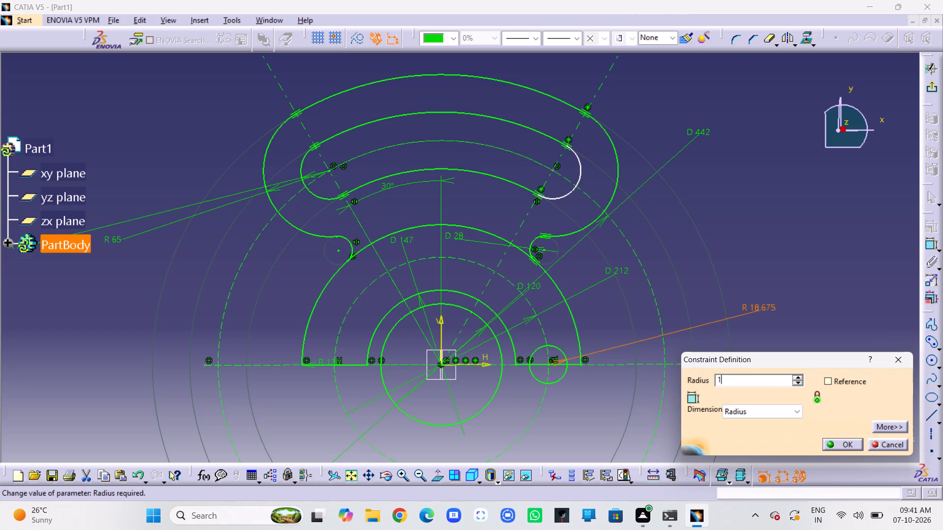
key("3")
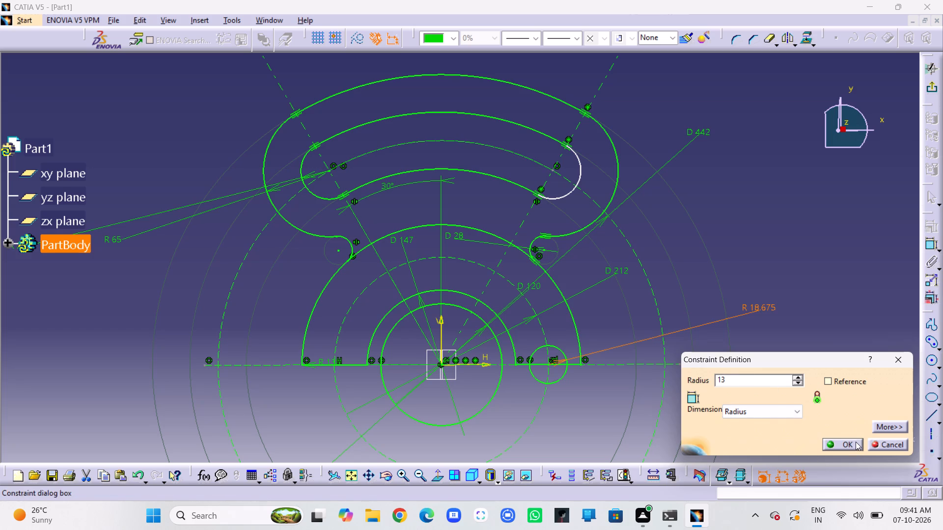
left_click(856, 441)
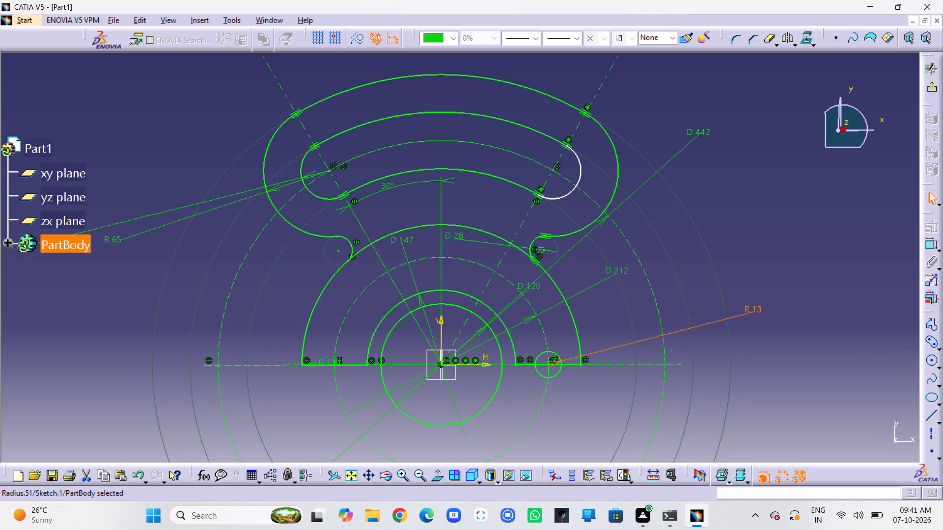
Draw a second circle concentric with the R 13 circle and constrain its radius to 18 mm.
left_click(932, 360)
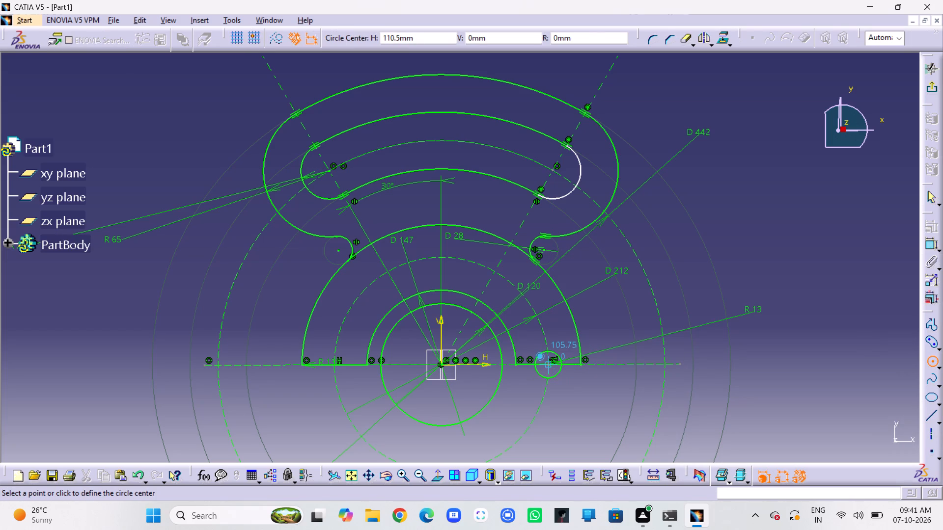
left_click(549, 366)
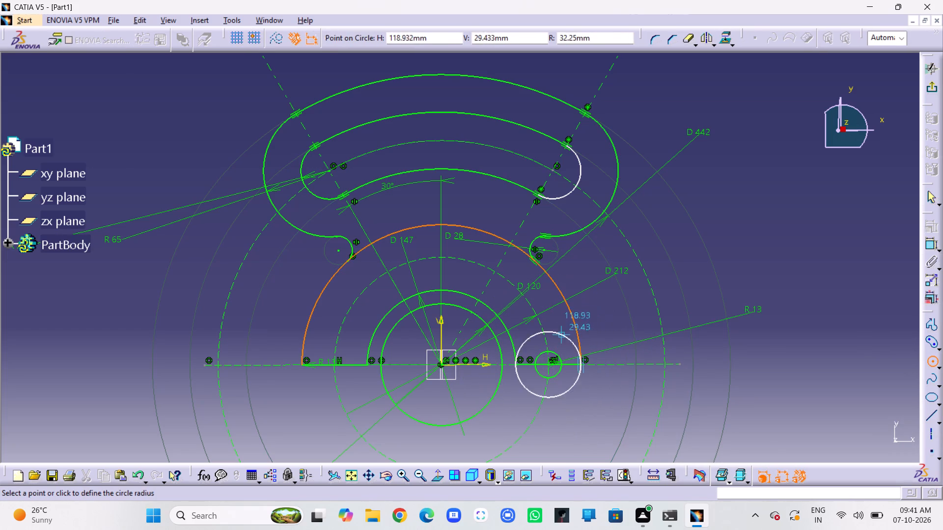
left_click(563, 344)
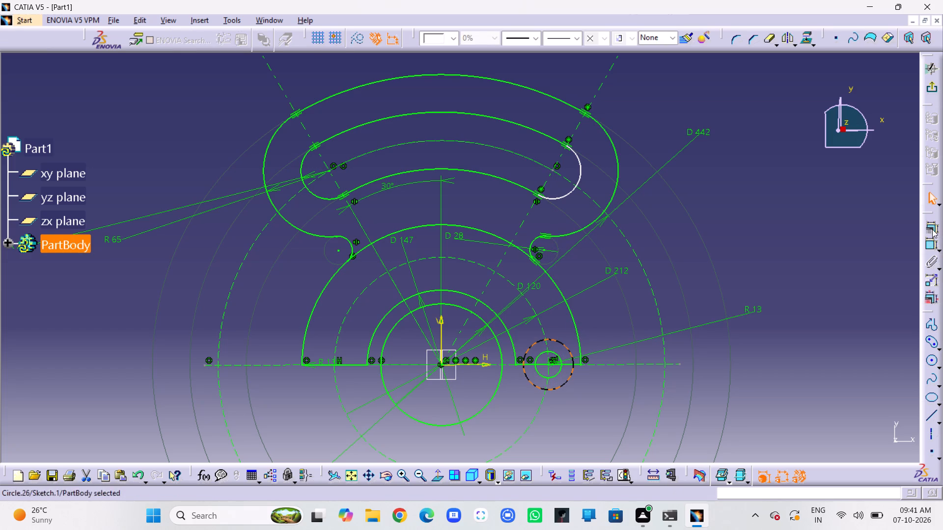
left_click(929, 245)
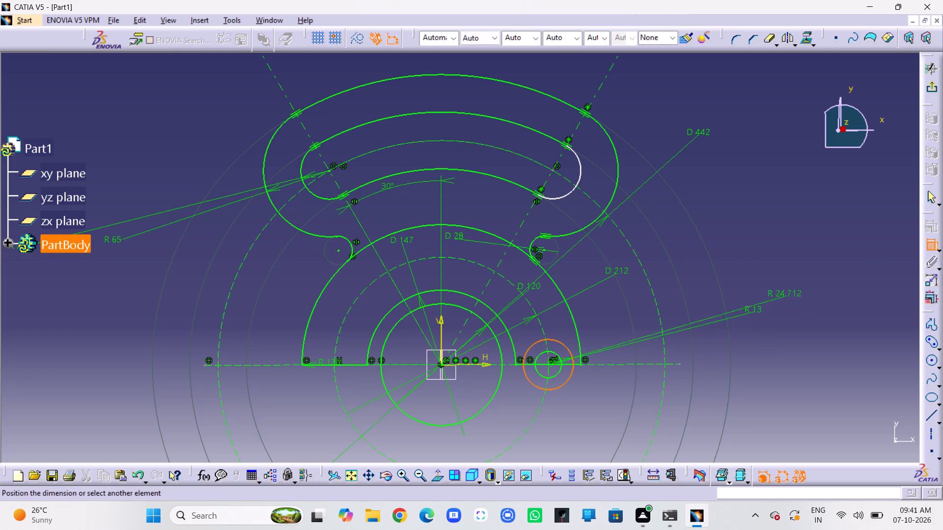
left_click(771, 282)
double_click(779, 278)
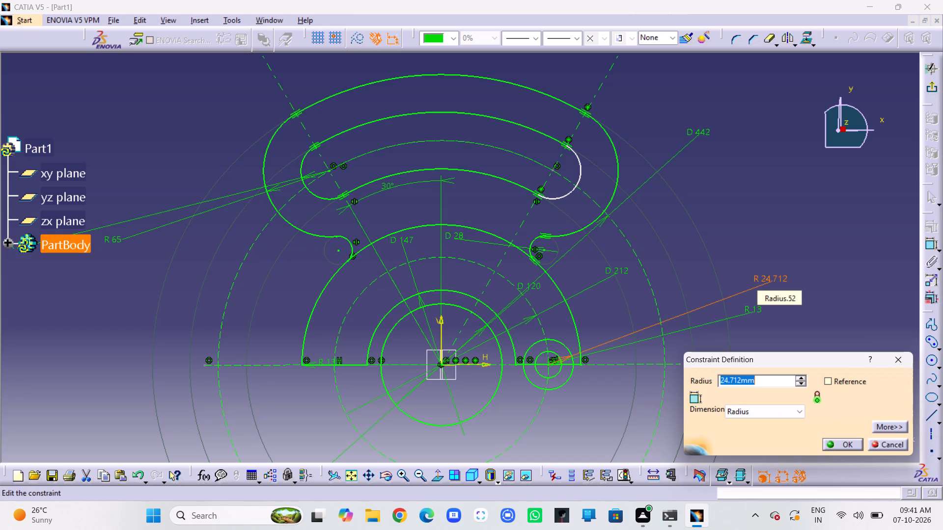
type("18")
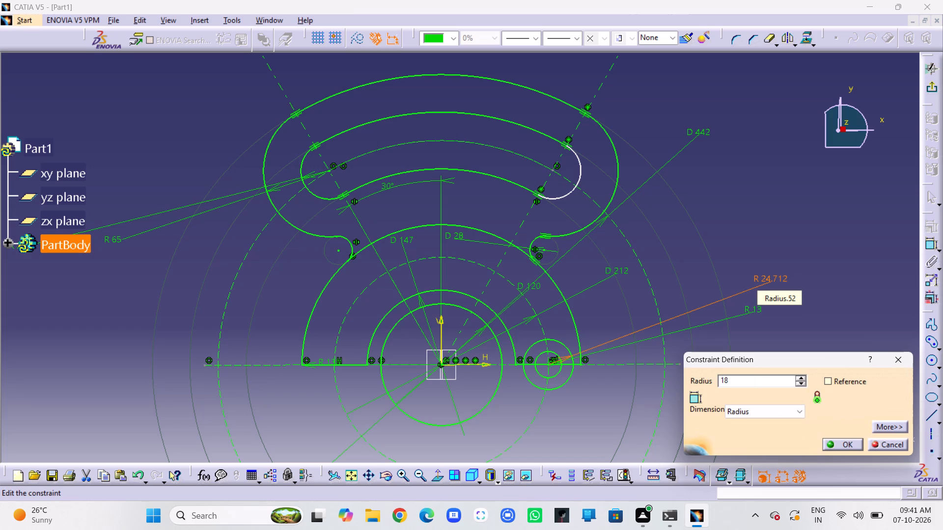
left_click(845, 442)
left_click(797, 304)
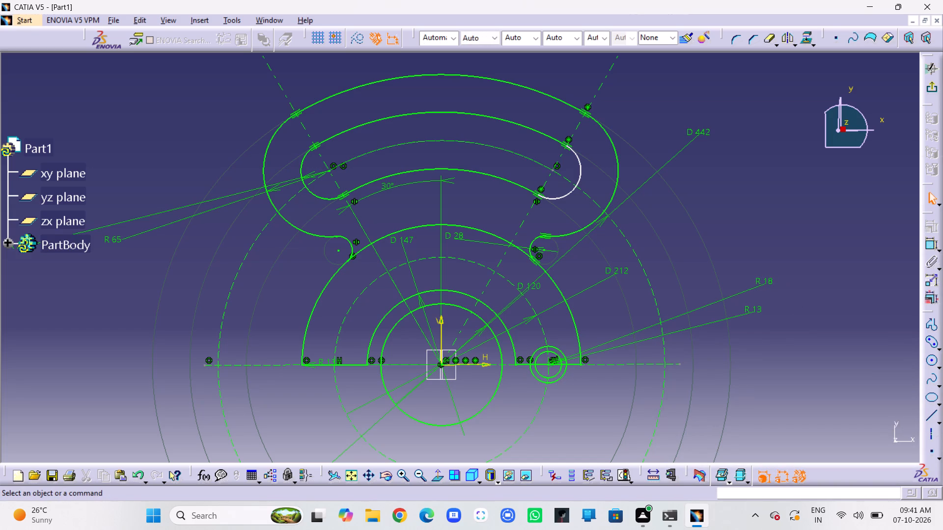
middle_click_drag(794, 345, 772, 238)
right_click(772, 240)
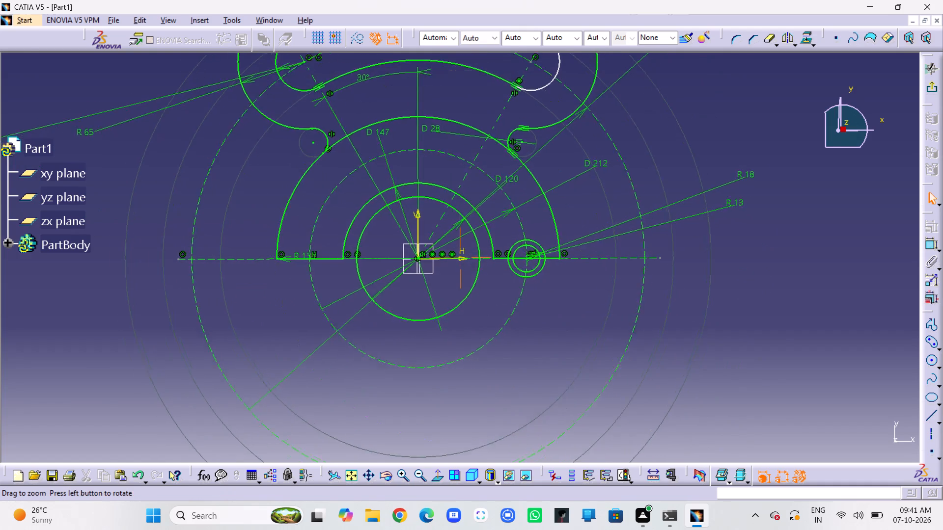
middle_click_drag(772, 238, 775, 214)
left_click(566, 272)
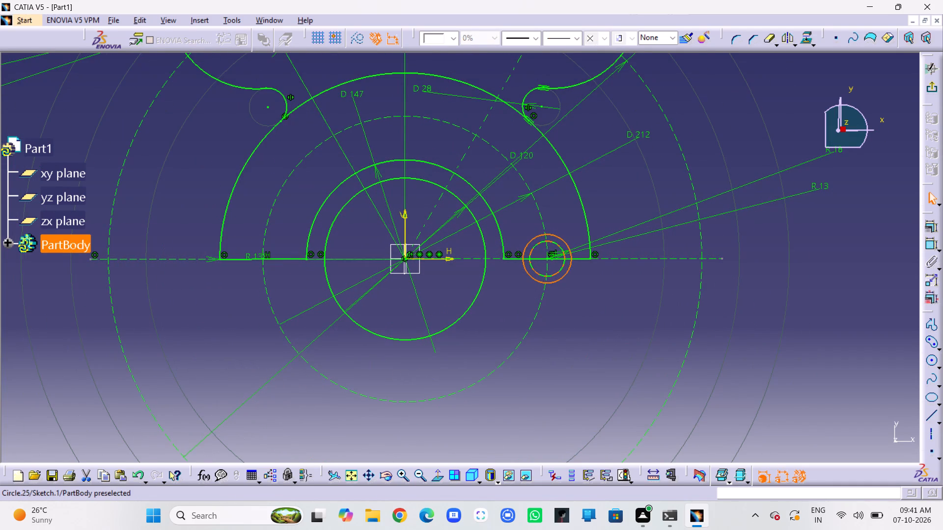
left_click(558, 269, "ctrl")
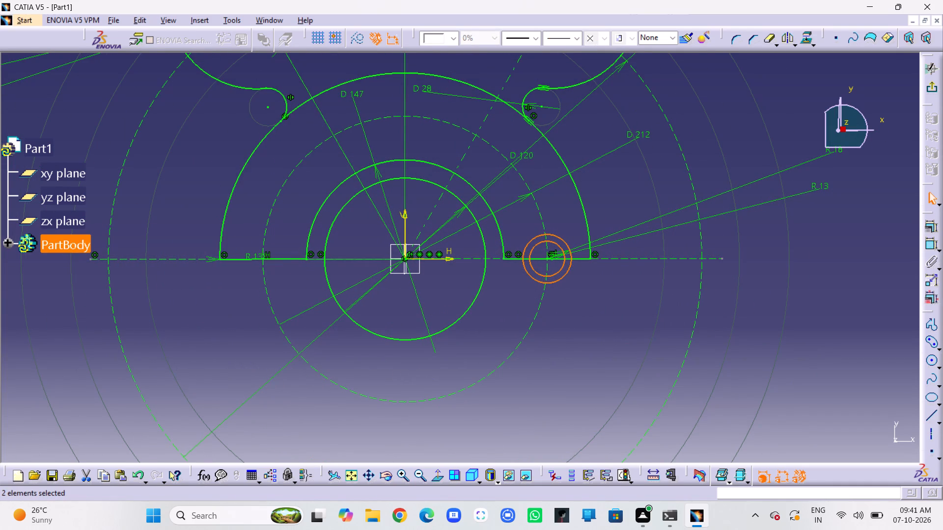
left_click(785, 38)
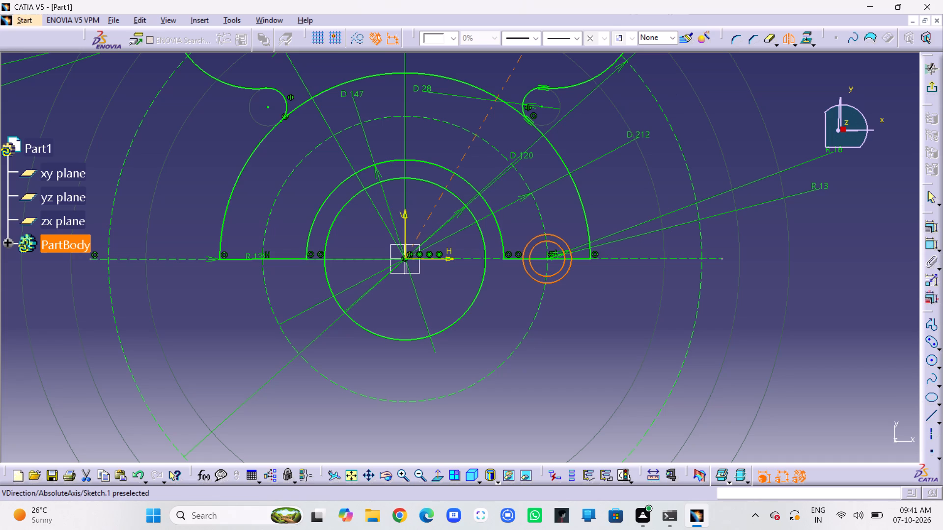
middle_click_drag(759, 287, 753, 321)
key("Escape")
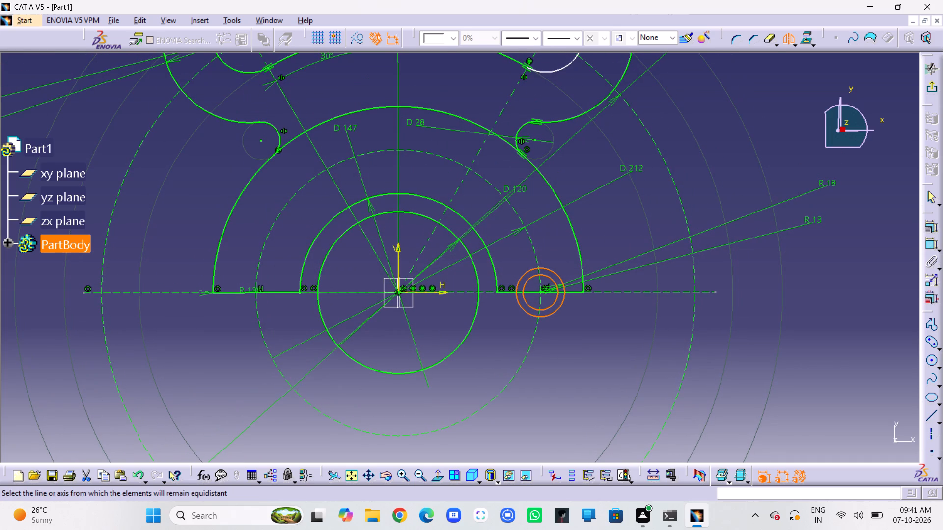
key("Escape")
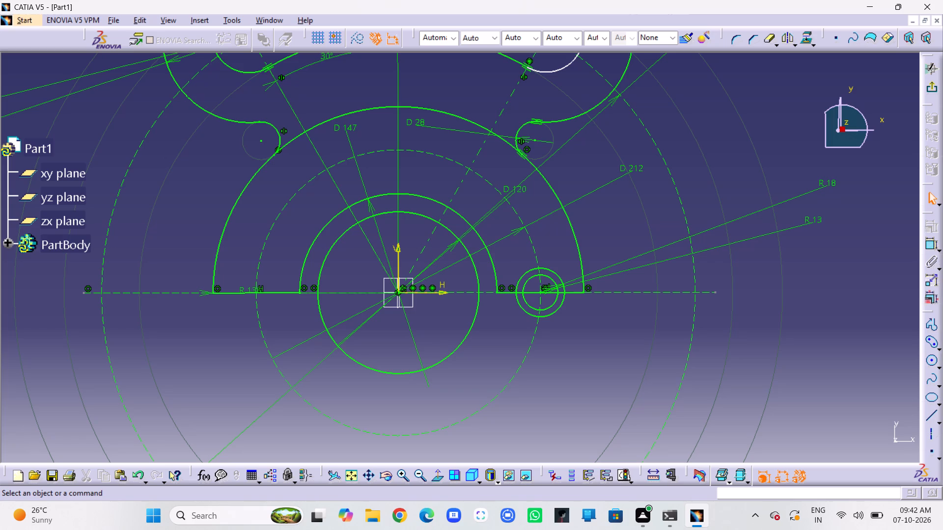
Undo the concentric R 13 and R 18 circles on the D 212 construction circle, and exit the sketch.
left_click(553, 313)
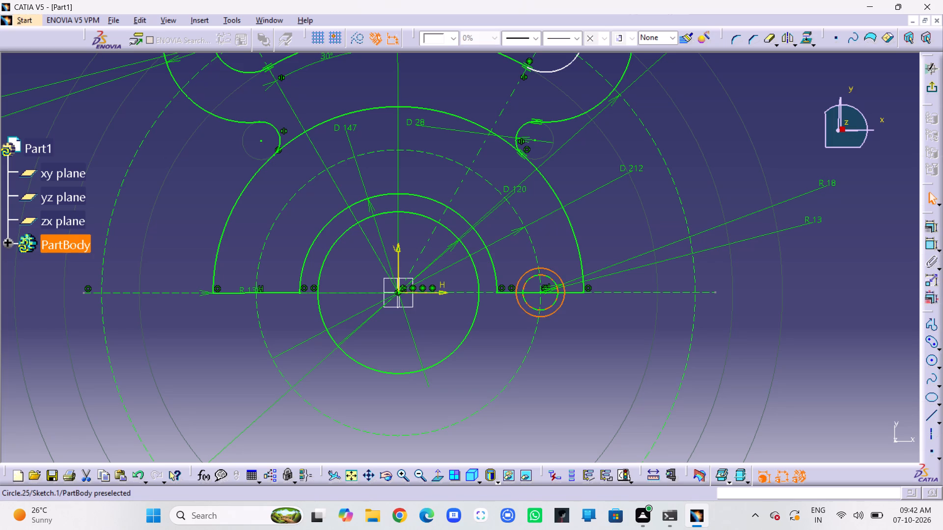
left_click(550, 305)
key("ctrl+z")
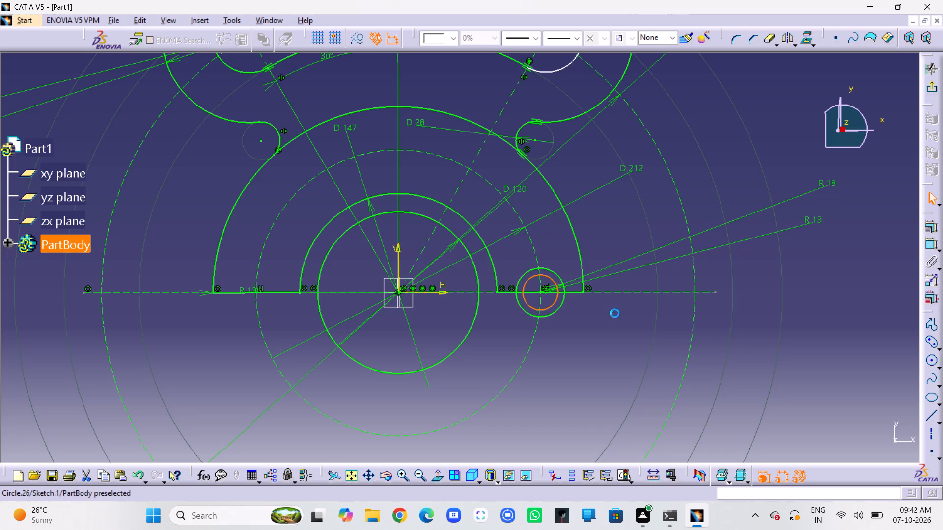
key("ctrl+z")
key("ctrl+z")
key("ctrl+z")
key("ctrl+z")
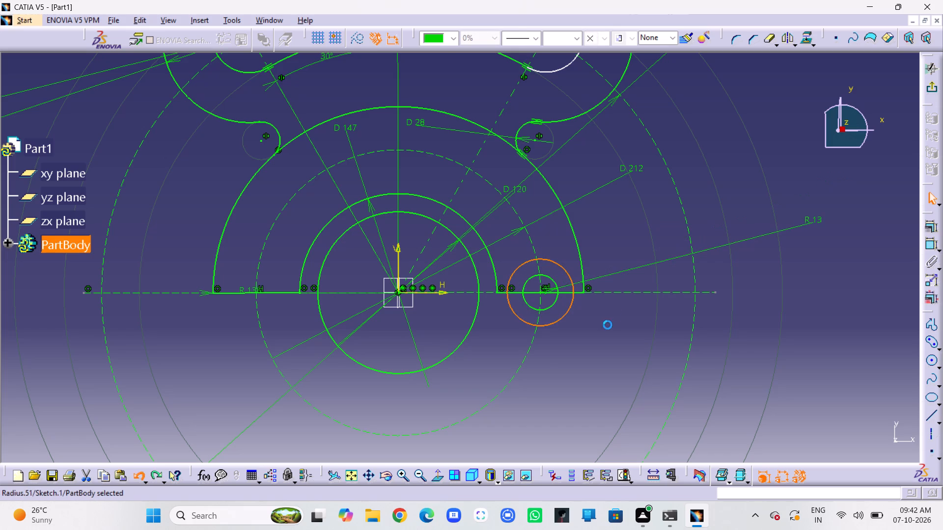
key("ctrl+z")
key("ctrl+z")
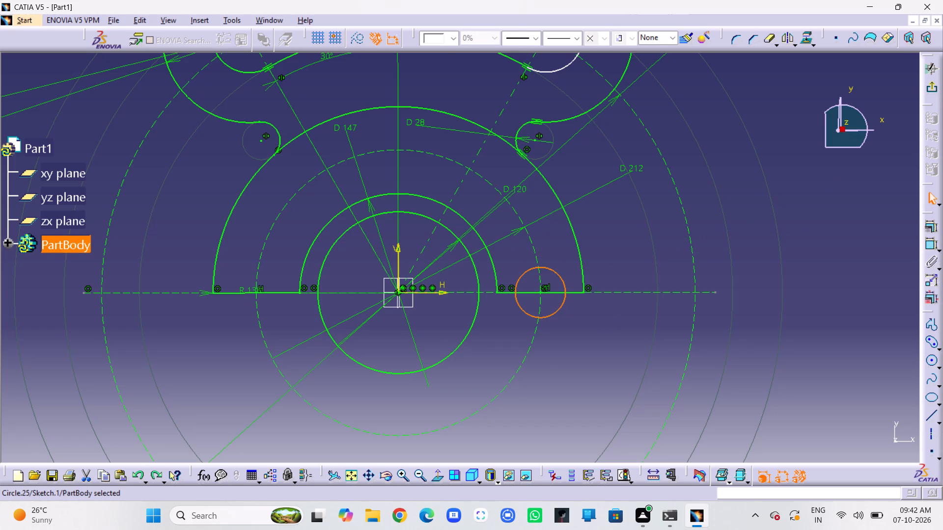
key("ctrl+z")
middle_click_drag(597, 313, 606, 347)
right_click(598, 313)
middle_click_drag(590, 343, 592, 411)
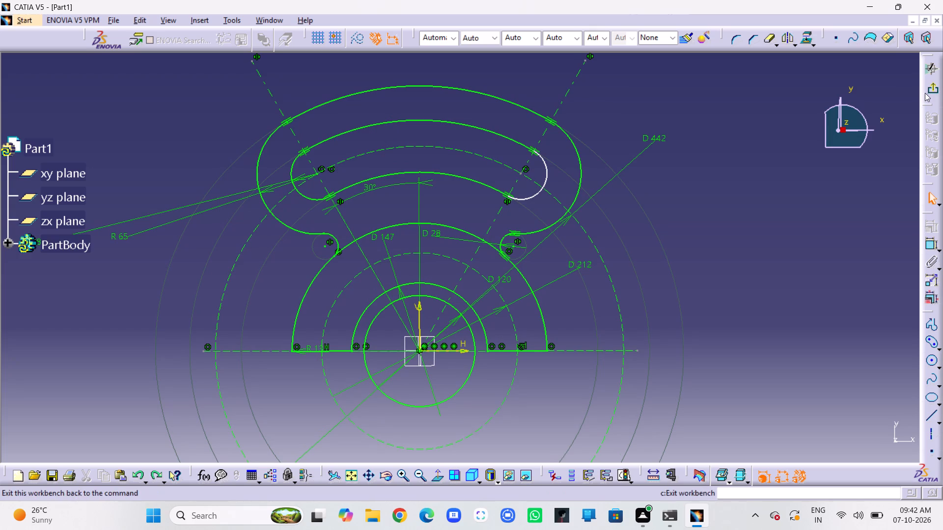
left_click(936, 90)
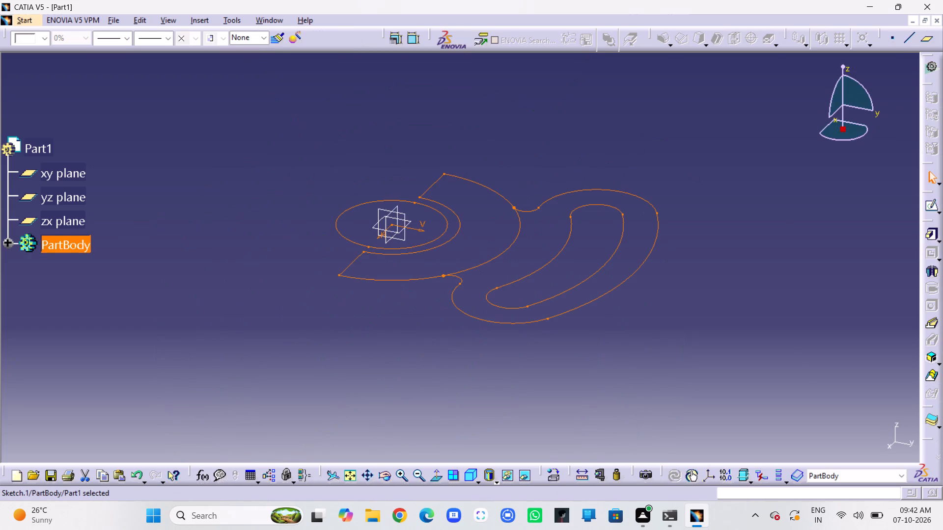
Reopen the sketch, Quick Trim the half-ring's outer arc between the two D 28 fillet arcs, and exit the sketch.
left_click(927, 207)
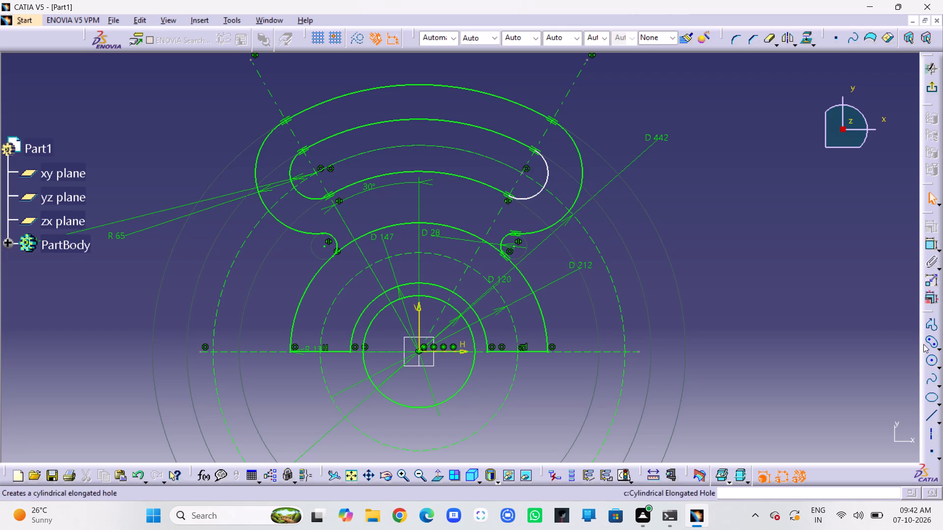
left_click(767, 42)
left_click(439, 224)
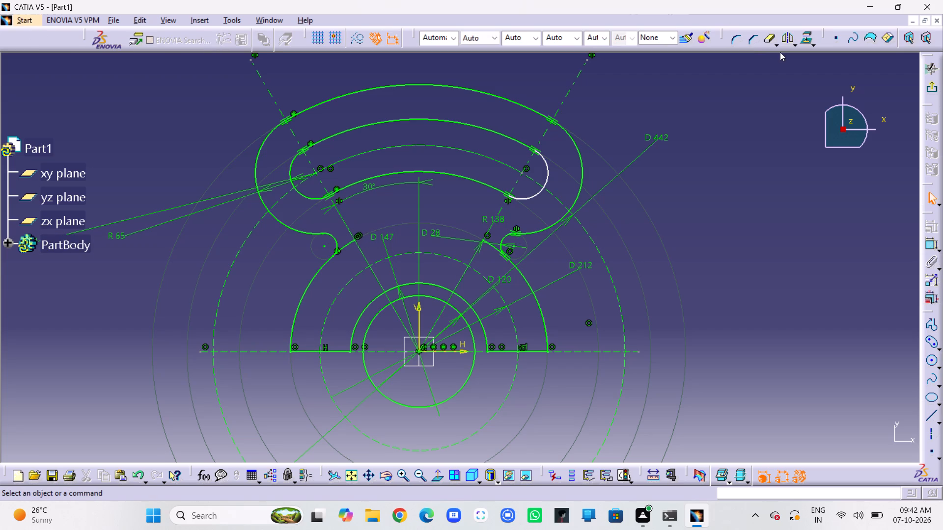
left_click(769, 42)
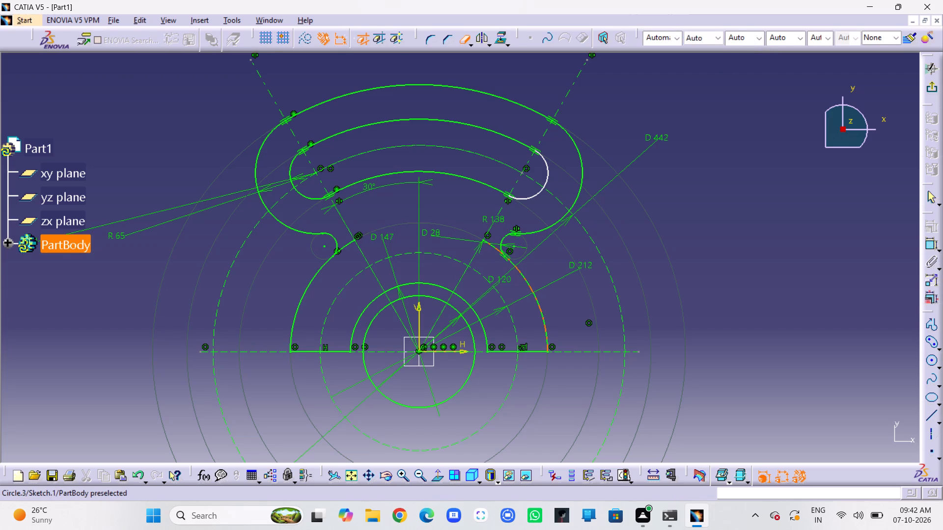
left_click(491, 248)
left_click(767, 39)
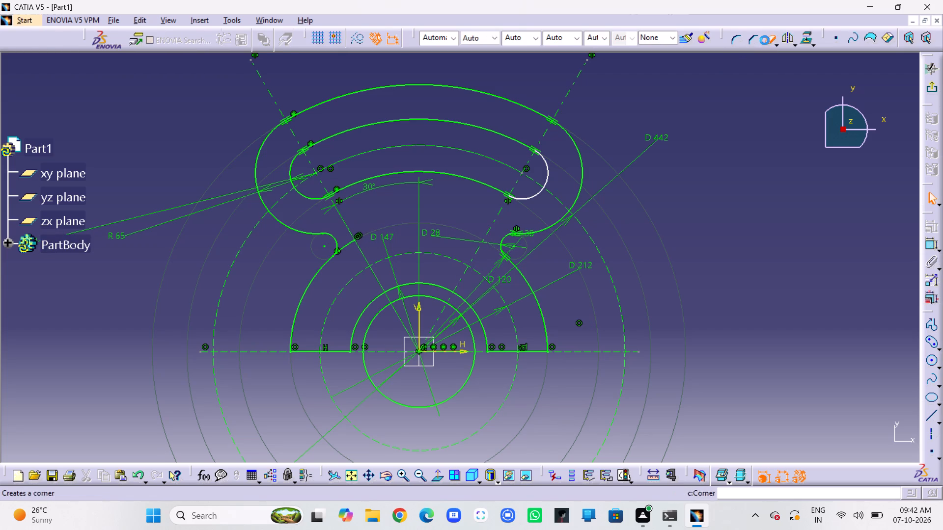
left_click(350, 244)
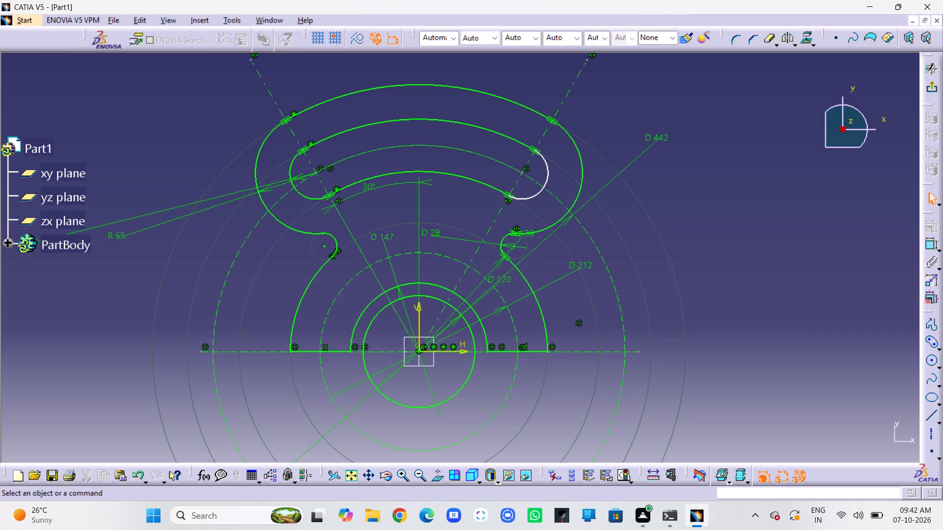
left_click(928, 90)
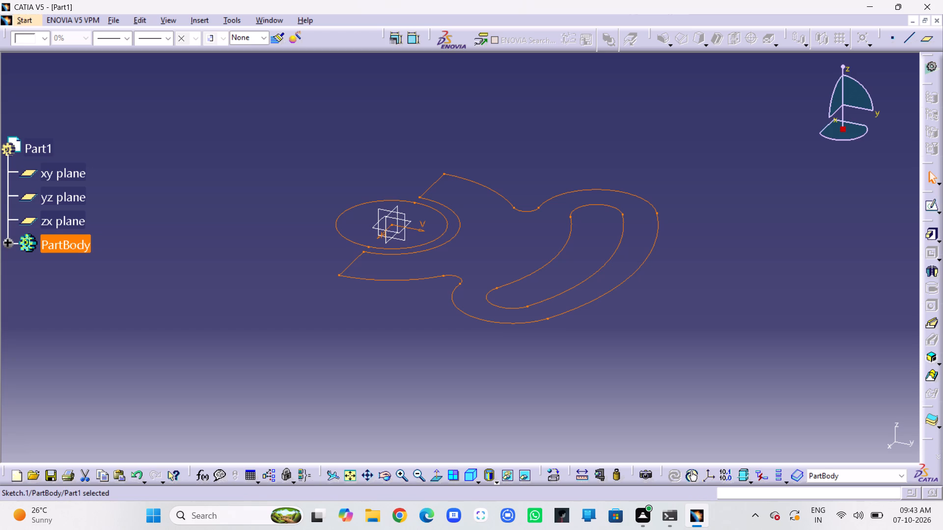
Reopen the profile sketch for editing.
left_click(928, 204)
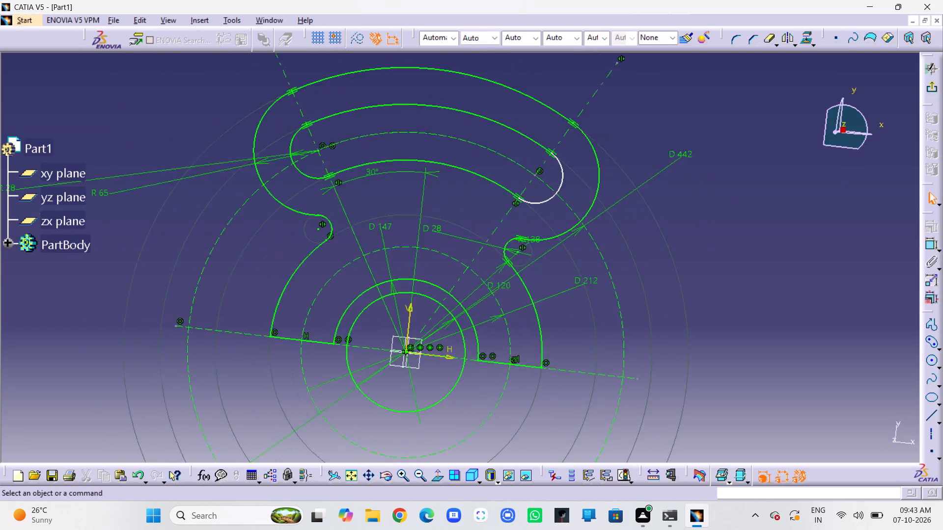
middle_click_drag(502, 323, 515, 279)
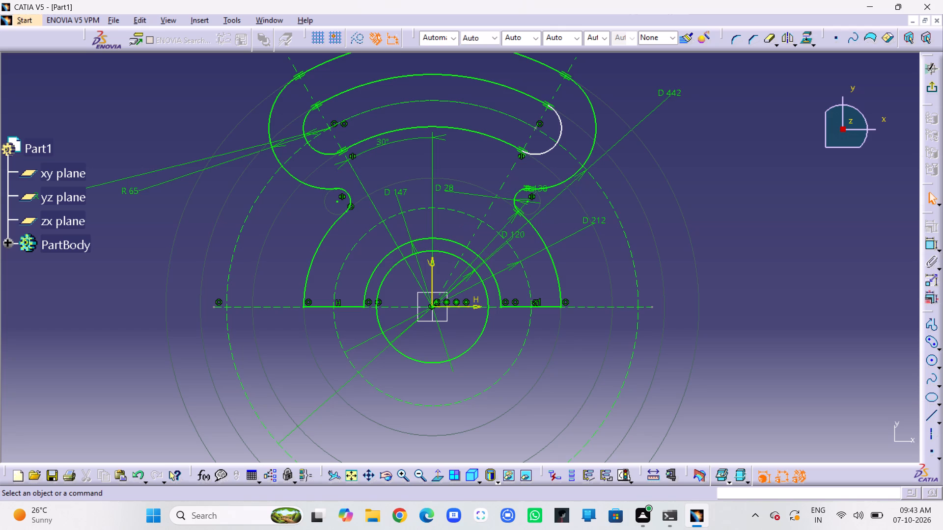
left_click(374, 268)
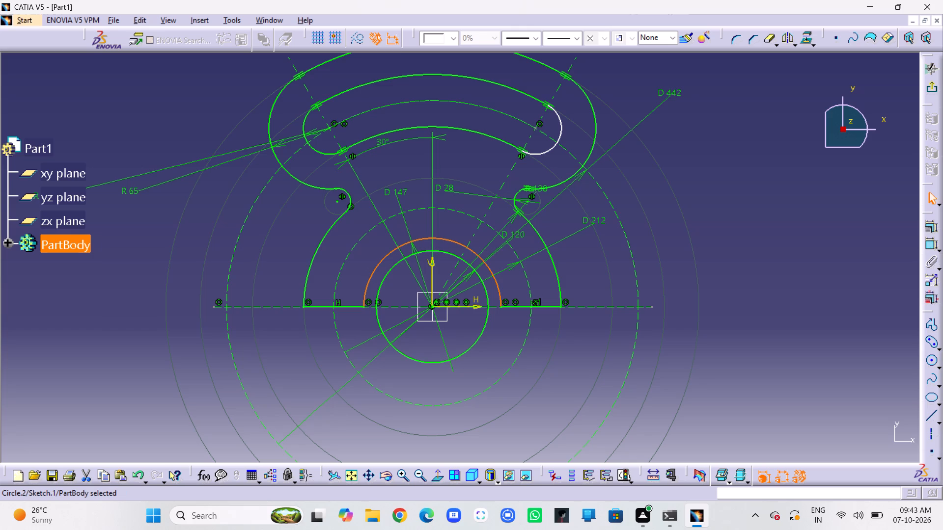
key("Escape")
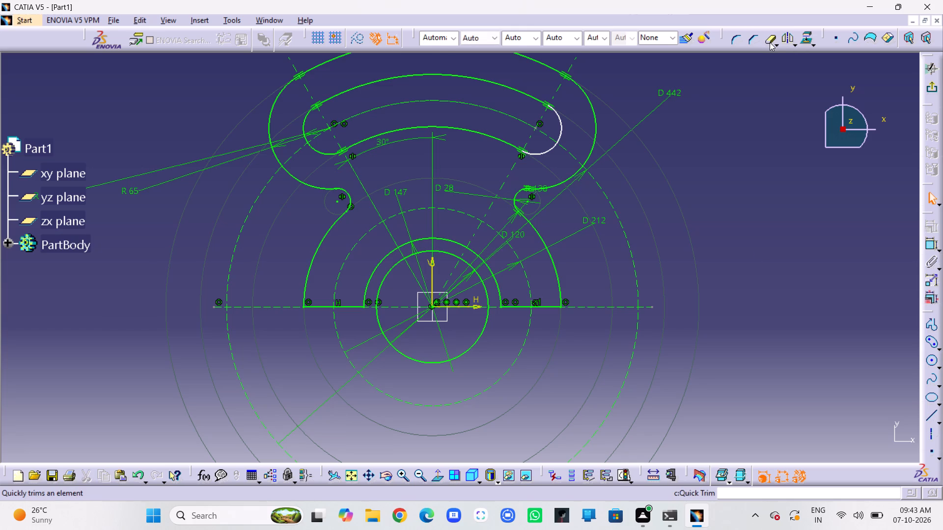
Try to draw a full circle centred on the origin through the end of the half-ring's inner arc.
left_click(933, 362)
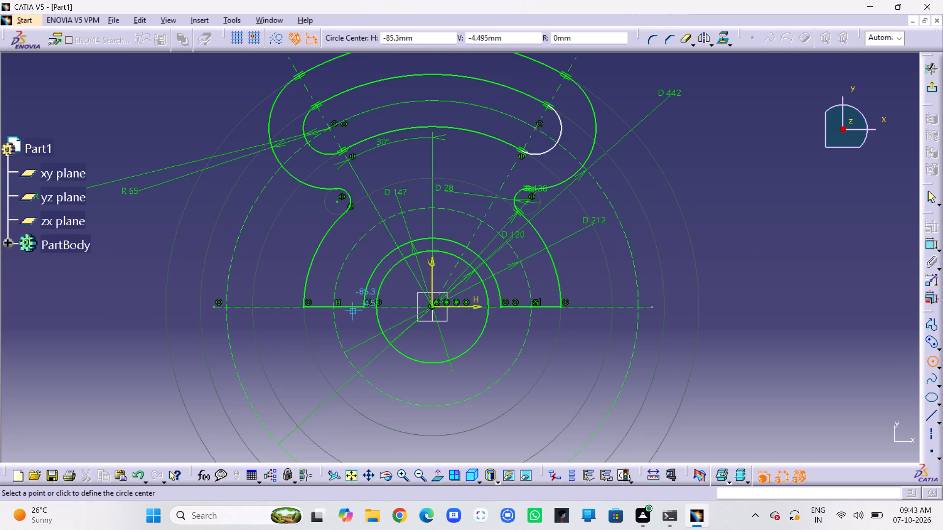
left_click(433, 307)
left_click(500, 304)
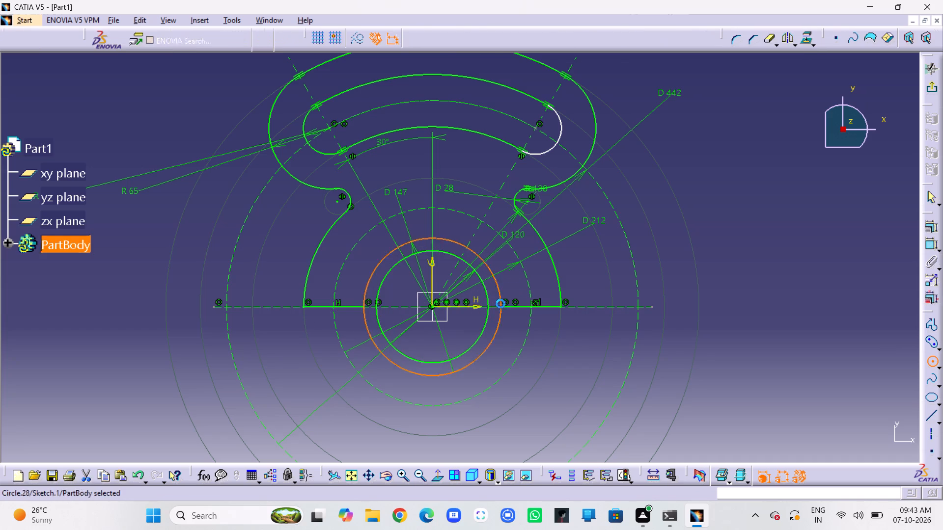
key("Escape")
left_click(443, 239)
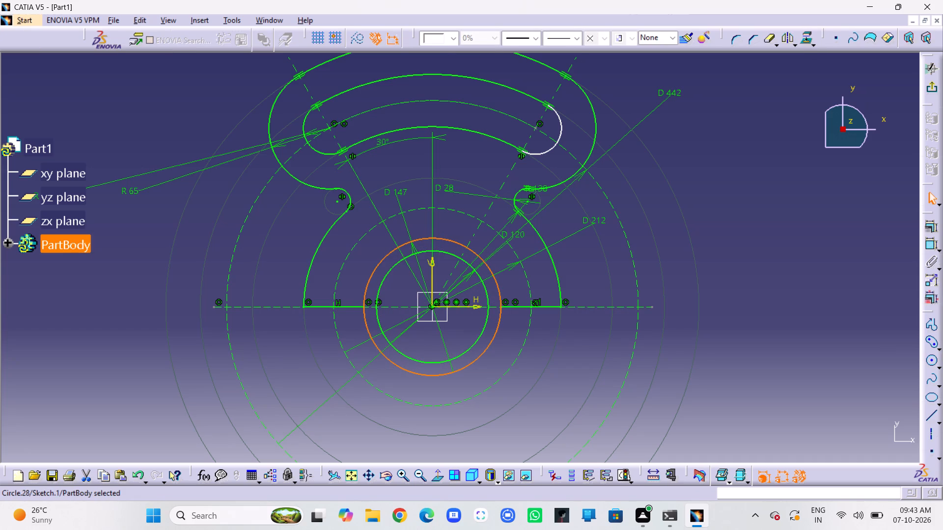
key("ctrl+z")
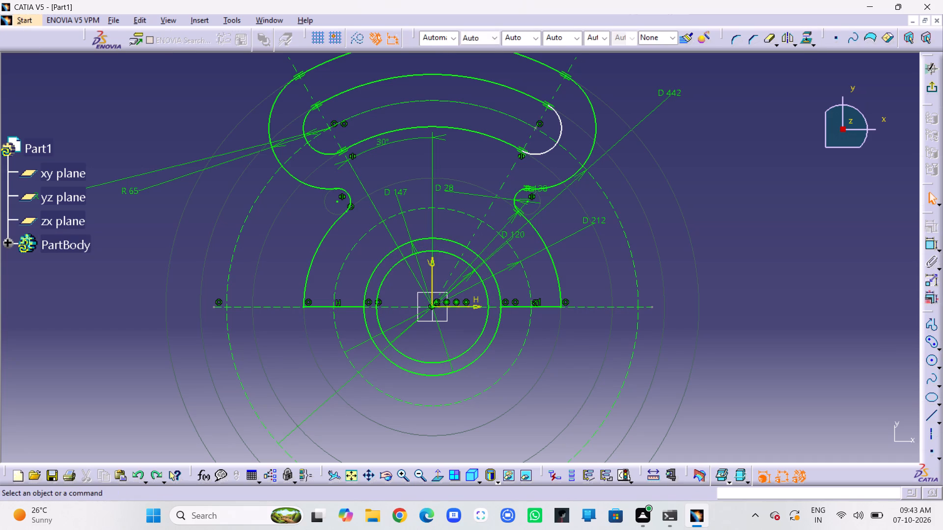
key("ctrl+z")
Convert the half-ring's D 147 inner arc to a construction element.
left_click(456, 244)
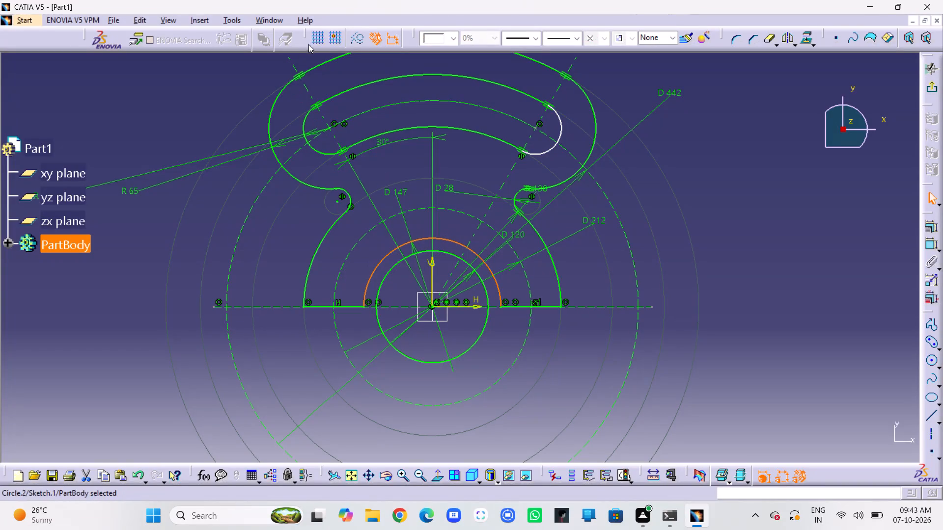
left_click(359, 43)
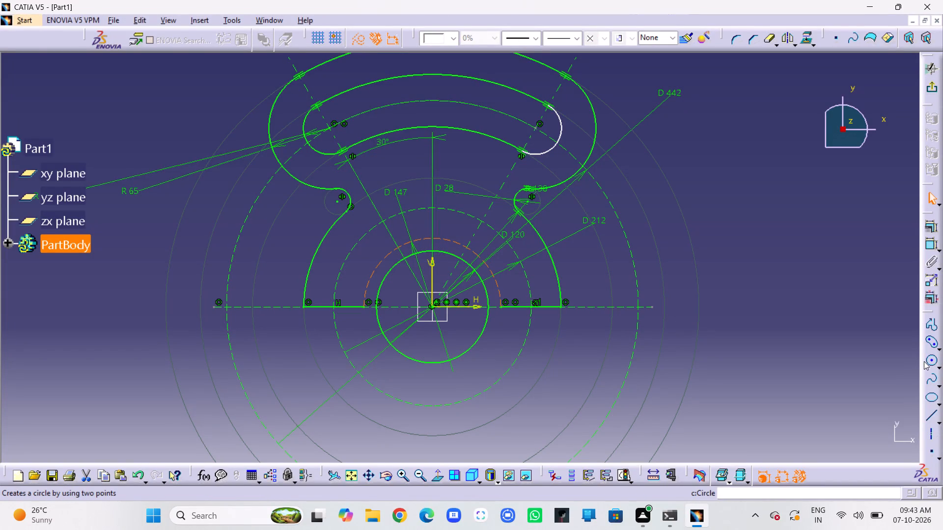
Draw a standard circle of radius 73.5 mm centred on the origin, coincident with the half-ring's construction inner arc.
left_click(934, 361)
left_click(277, 40)
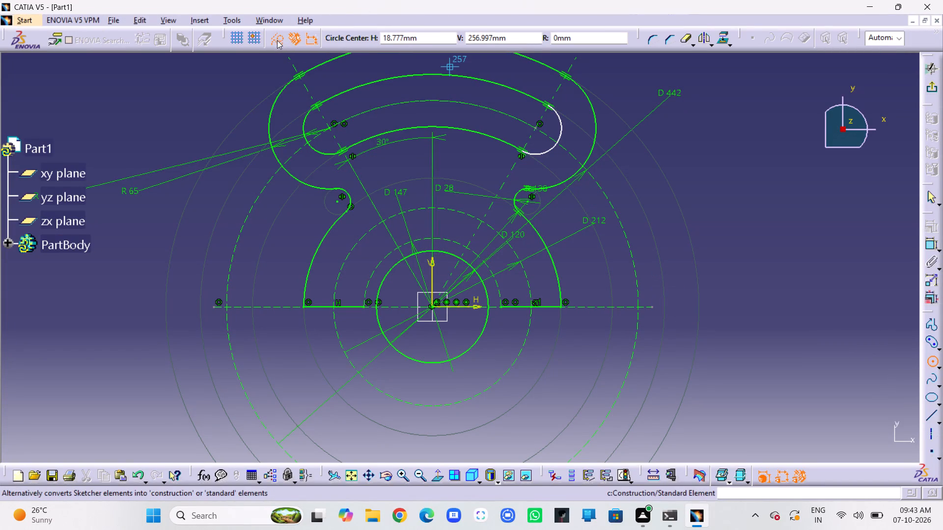
left_click(432, 307)
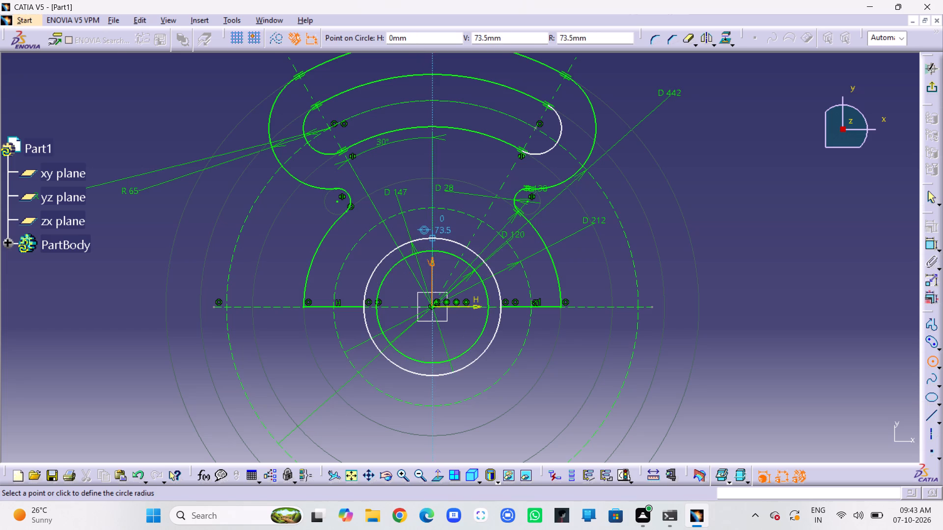
left_click(435, 238)
left_click(756, 278)
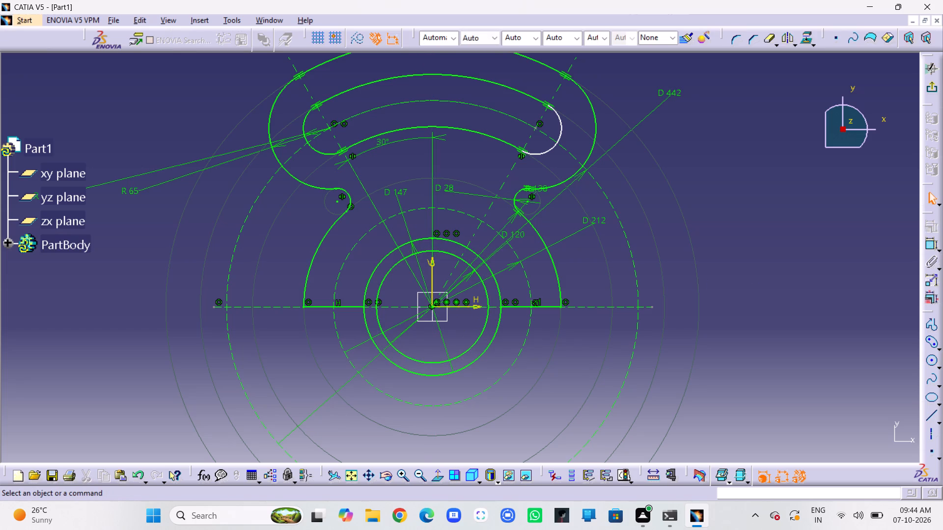
Quick Trim the upper half of the 73.5 mm radius circle above the H axis, and exit the sketch.
left_click(768, 37)
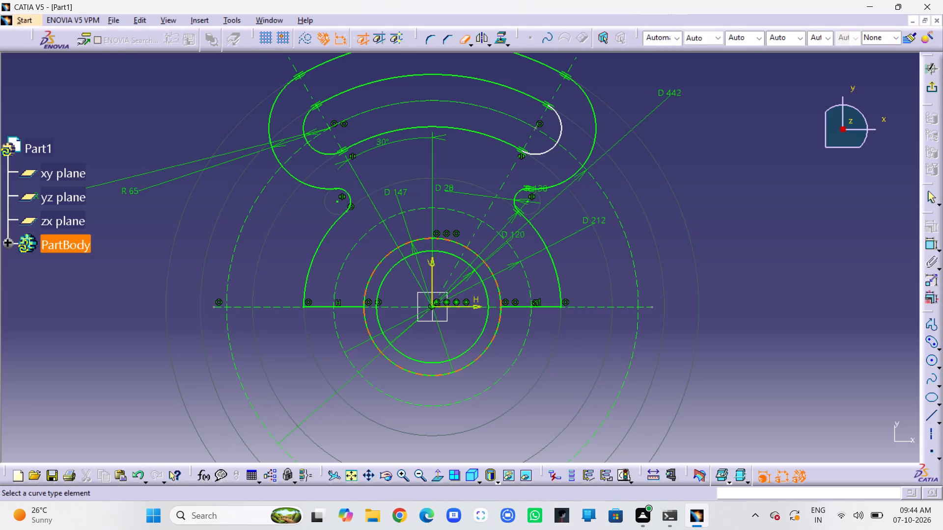
left_click(457, 243)
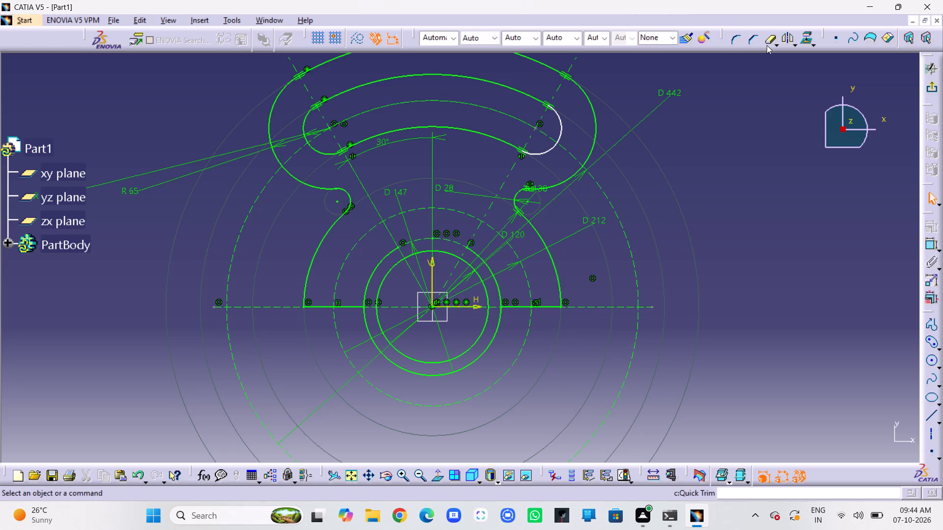
left_click(769, 40)
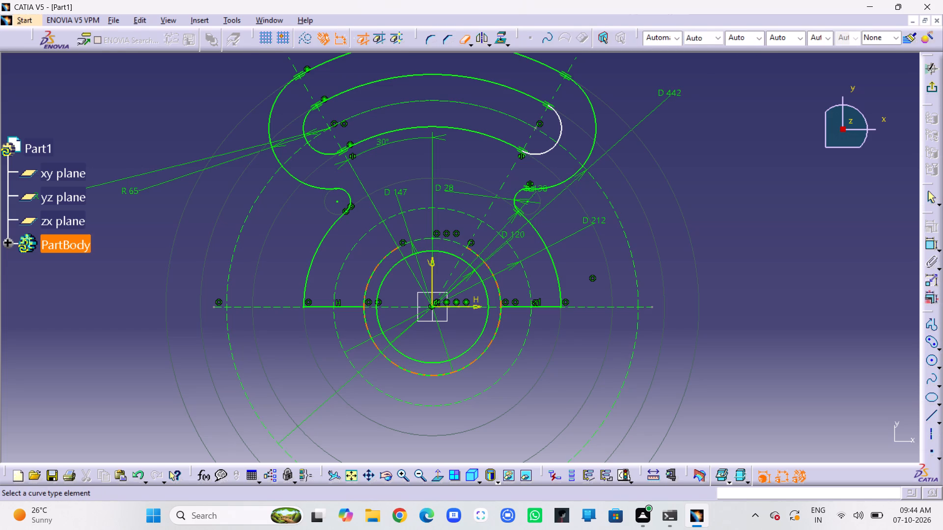
left_click(473, 250)
left_click(768, 39)
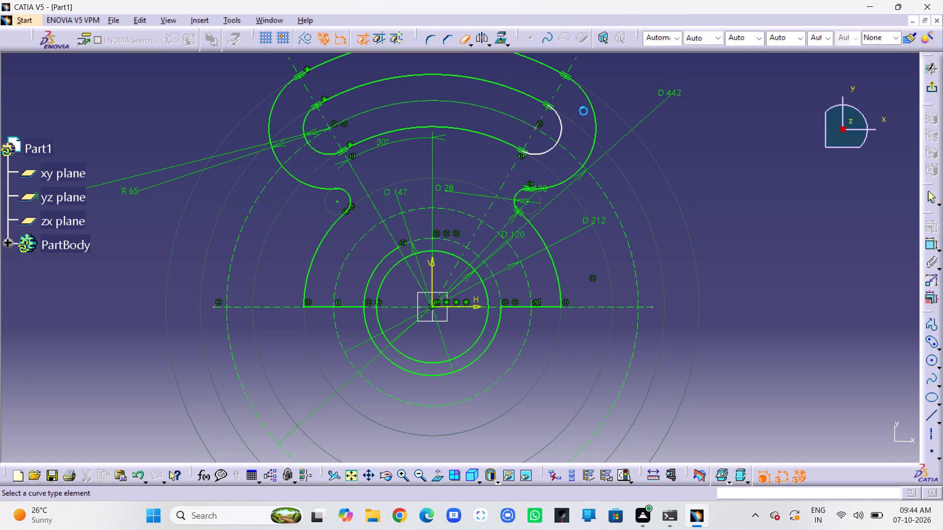
left_click(389, 253)
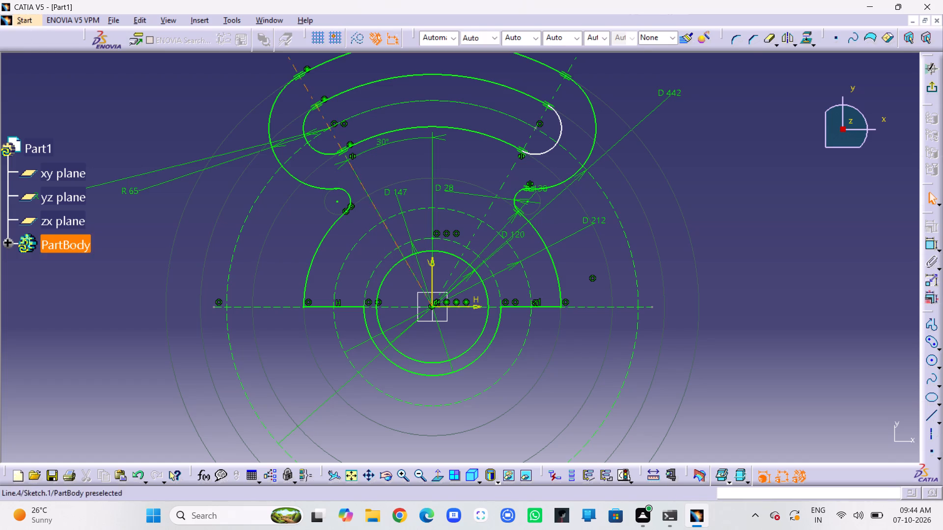
left_click(932, 88)
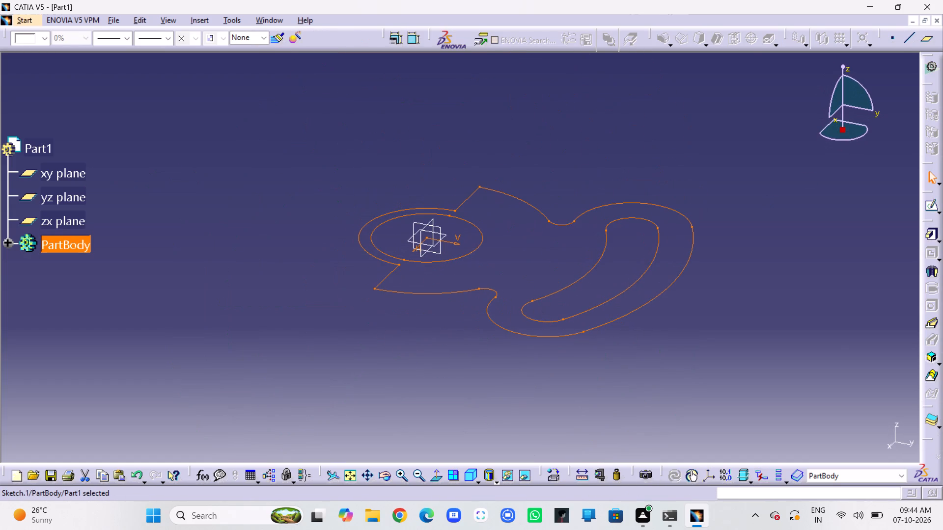
Pad the profile sketch with a length of 10 mm.
left_click(930, 238)
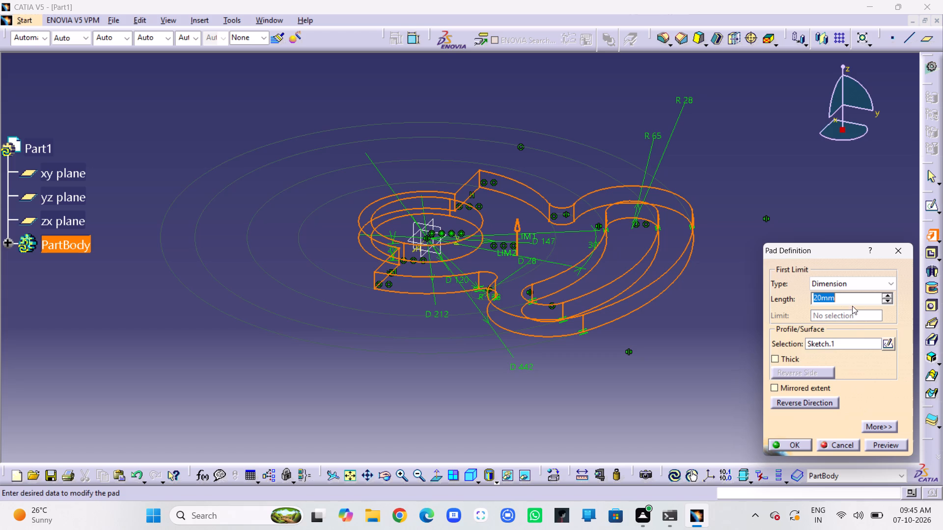
type("10")
key("Return")
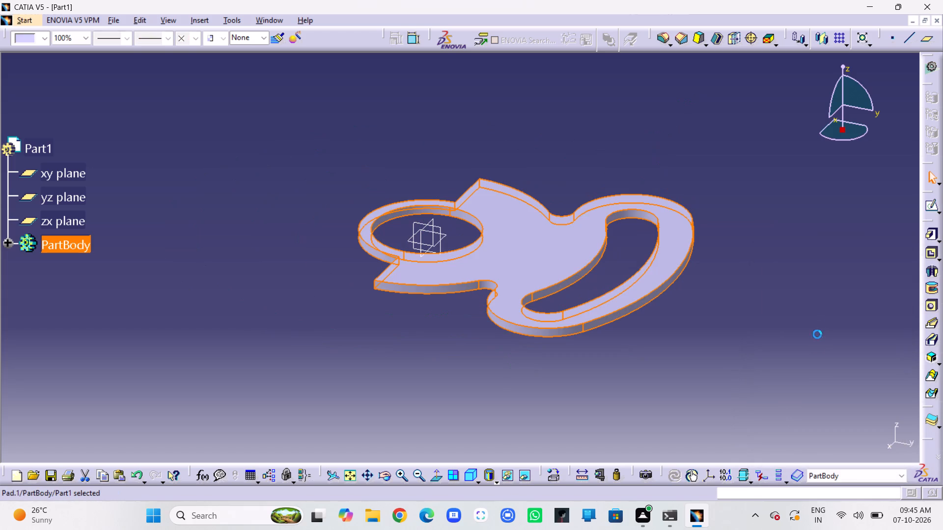
left_click(721, 304)
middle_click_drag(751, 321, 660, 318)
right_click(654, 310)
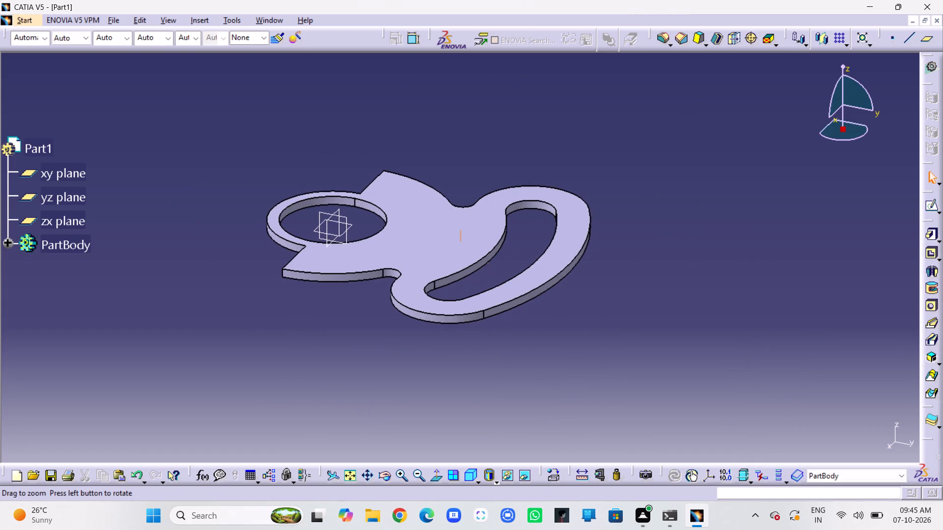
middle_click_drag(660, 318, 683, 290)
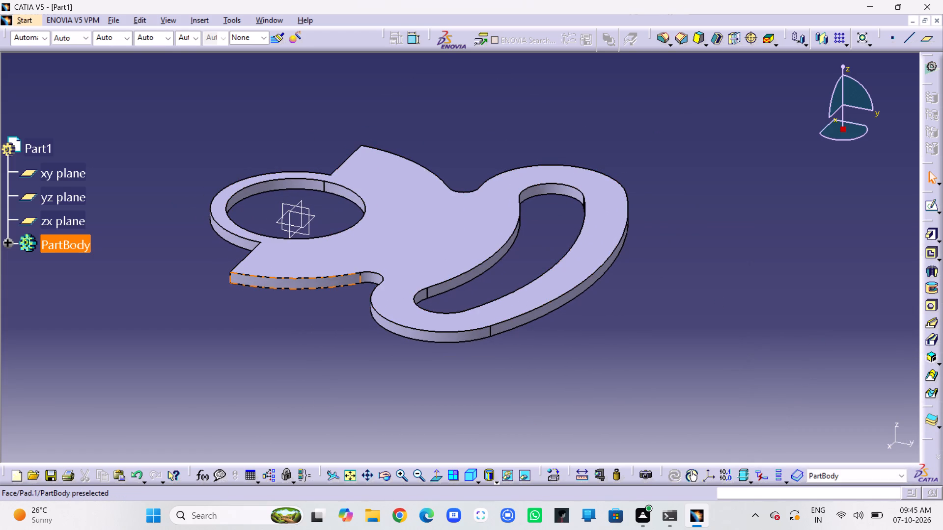
Examine the padded part from an oblique angle and from above.
middle_click_drag(318, 337, 355, 366)
right_click_drag(318, 337, 355, 366)
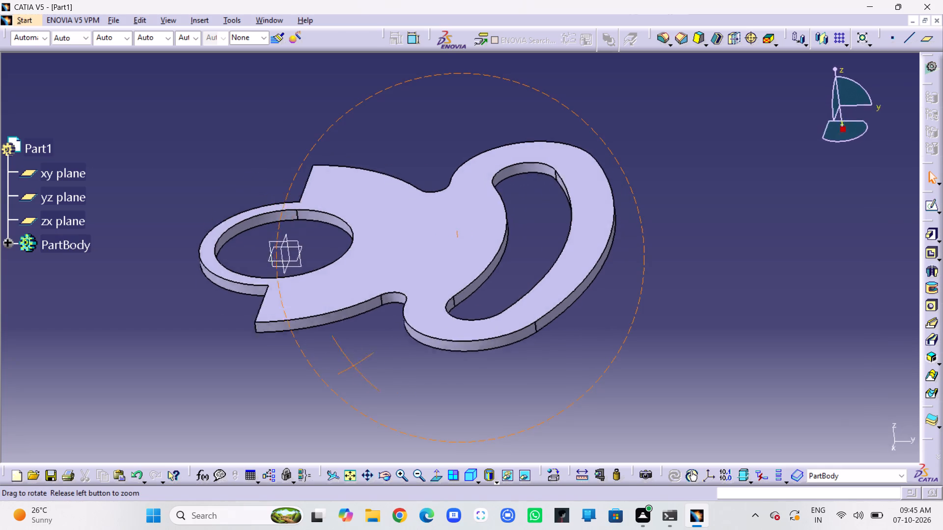
middle_click_drag(355, 366, 652, 375)
right_click_drag(355, 366, 652, 375)
middle_click_drag(677, 393, 677, 355)
right_click_drag(677, 357, 677, 355)
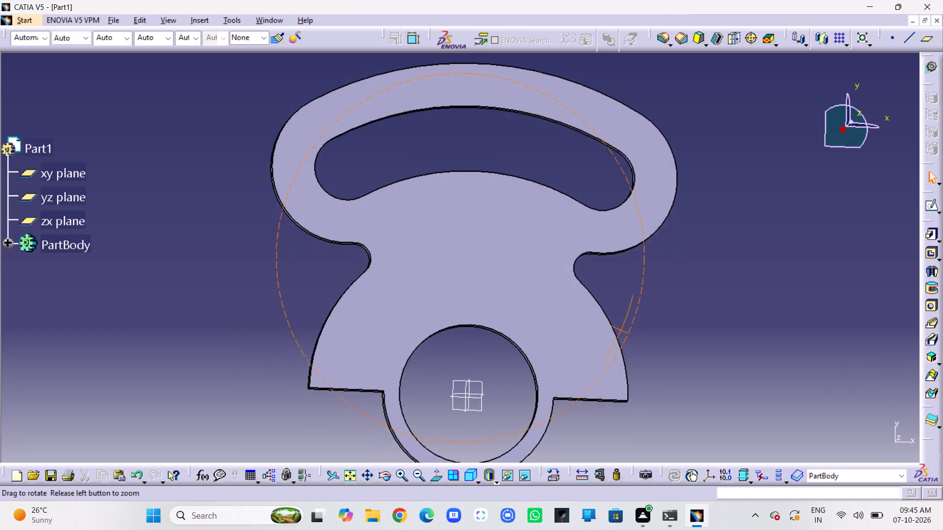
middle_click_drag(677, 355, 657, 343)
right_click_drag(677, 355, 657, 343)
middle_click_drag(502, 318, 497, 275)
right_click_drag(502, 272, 497, 275)
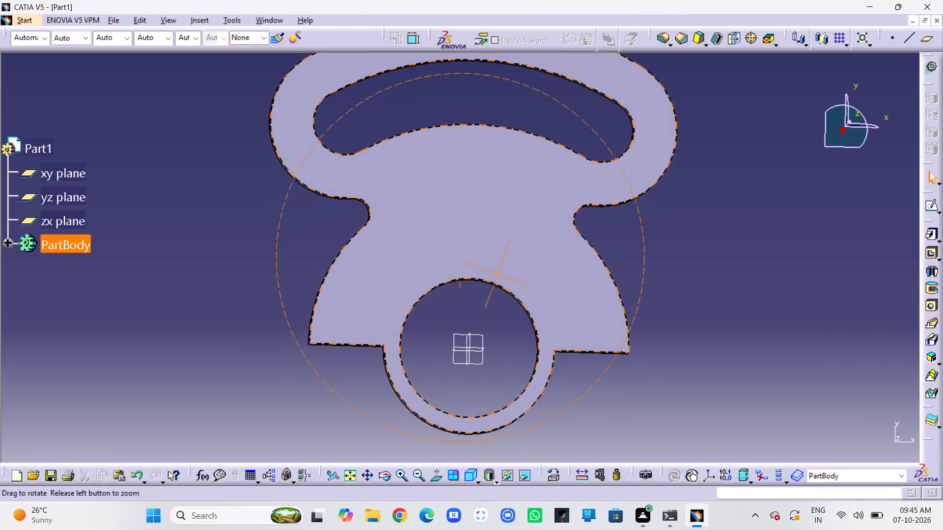
middle_click_drag(497, 275, 481, 285)
right_click_drag(497, 275, 484, 286)
left_click(748, 272)
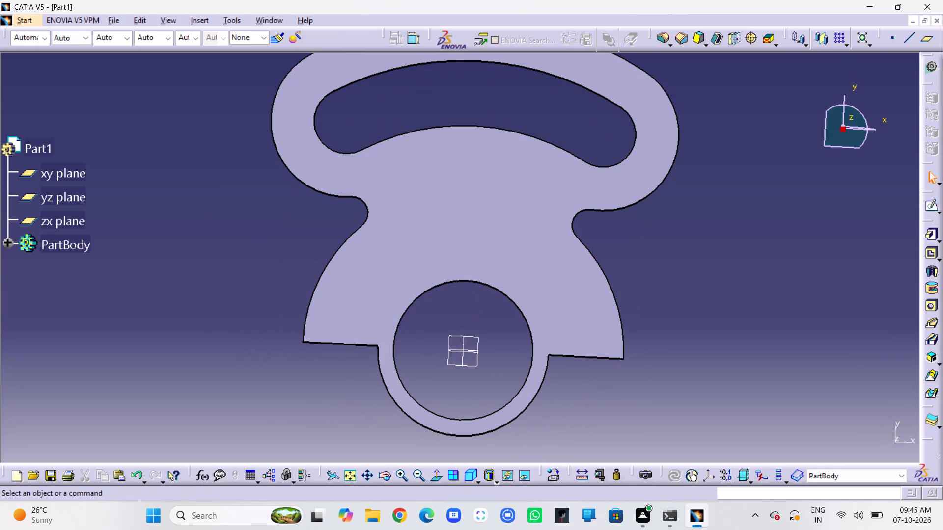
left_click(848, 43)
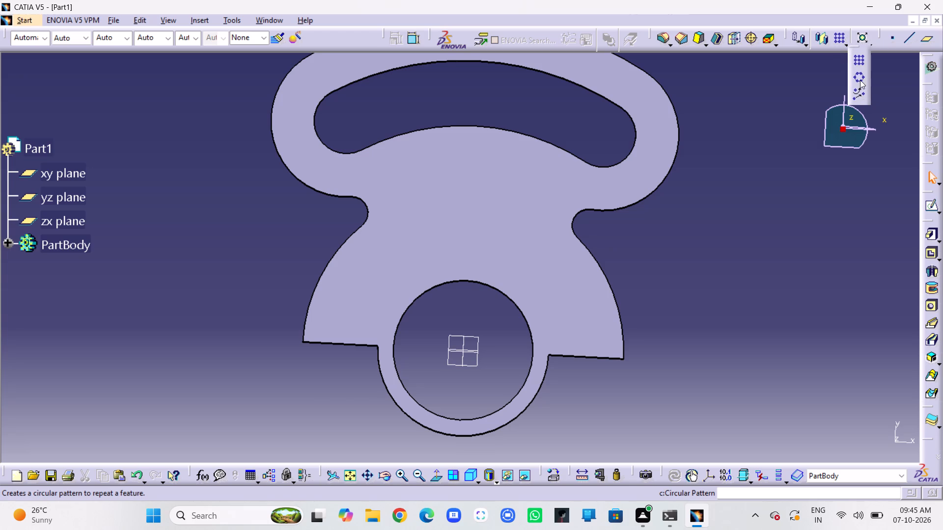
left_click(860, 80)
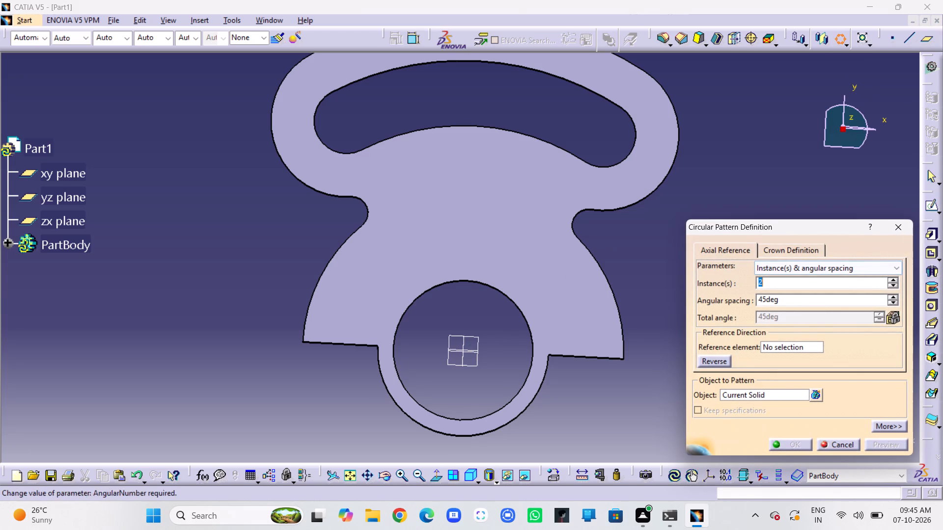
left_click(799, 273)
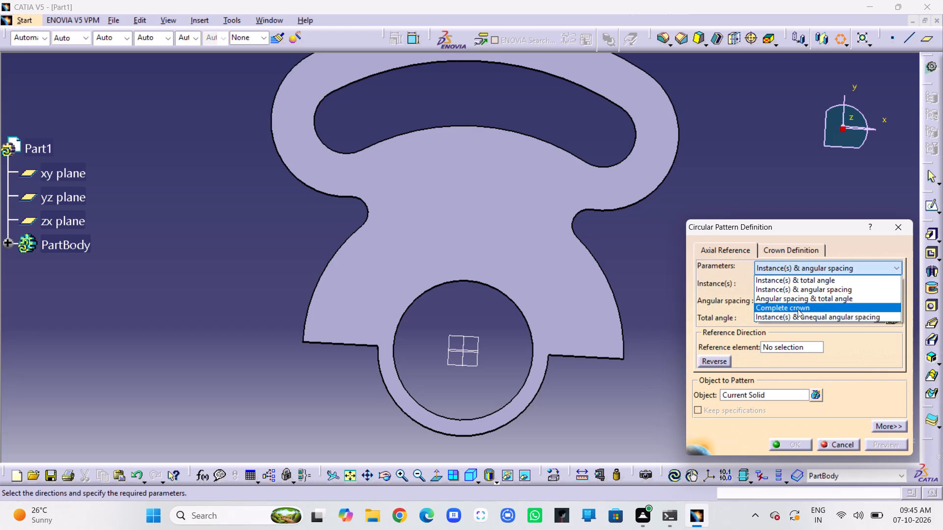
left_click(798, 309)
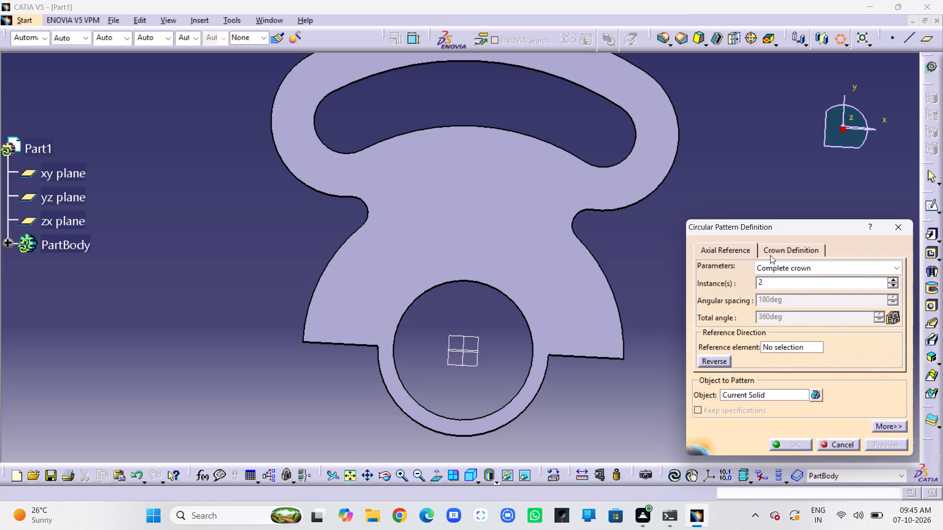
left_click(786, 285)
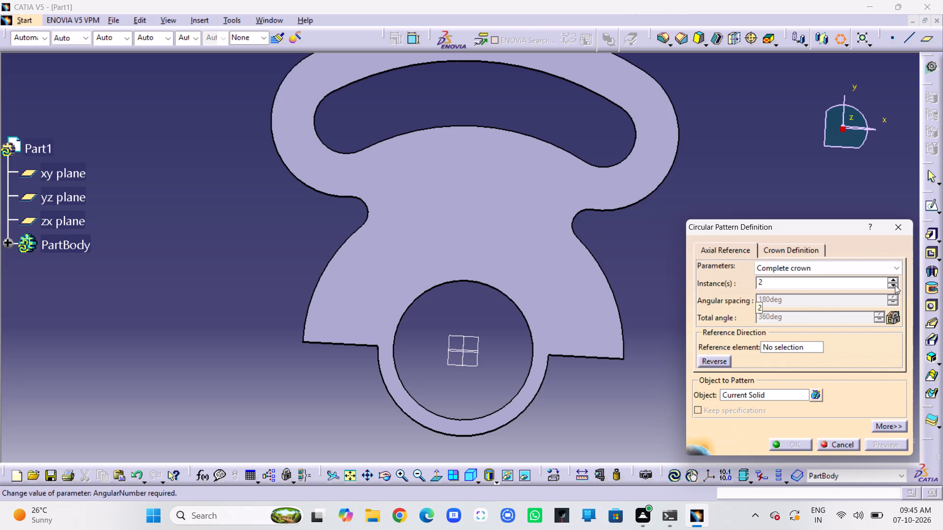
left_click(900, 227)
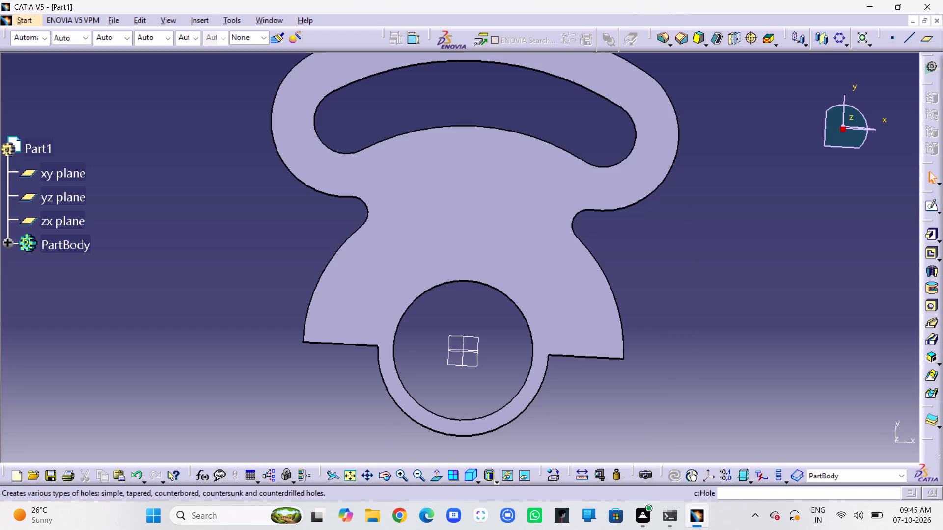
Sketch on the plate's top face a circle centred on the H axis about 107 mm from the origin, and constrain its radius to 13 mm.
left_click(581, 290)
left_click(932, 204)
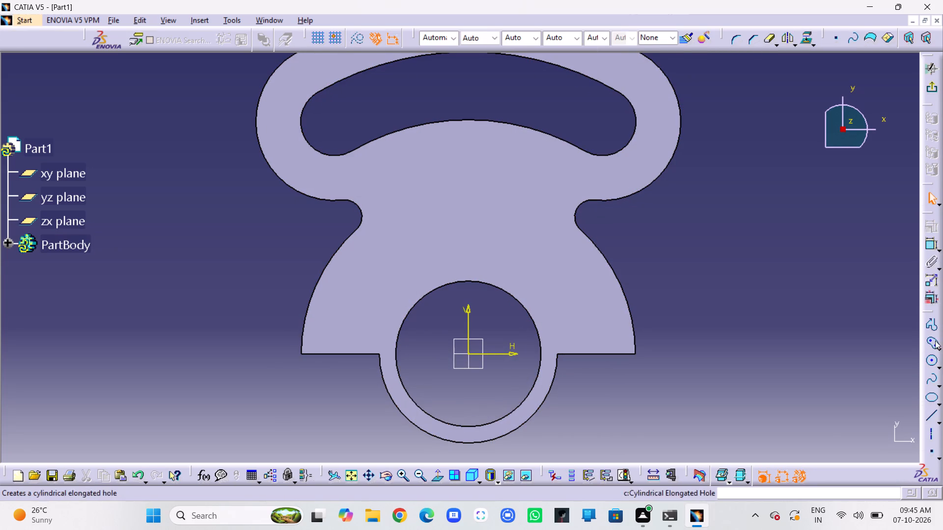
left_click(932, 362)
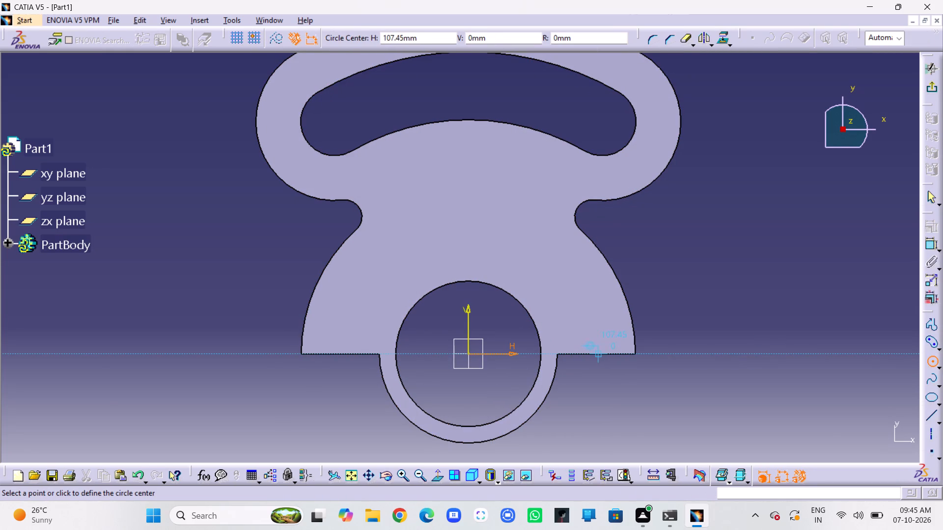
left_click(599, 352)
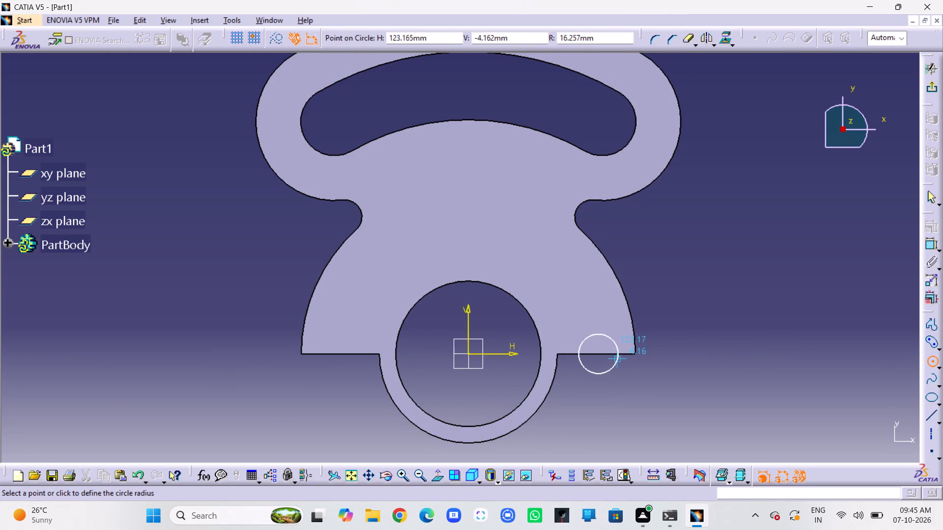
left_click(618, 359)
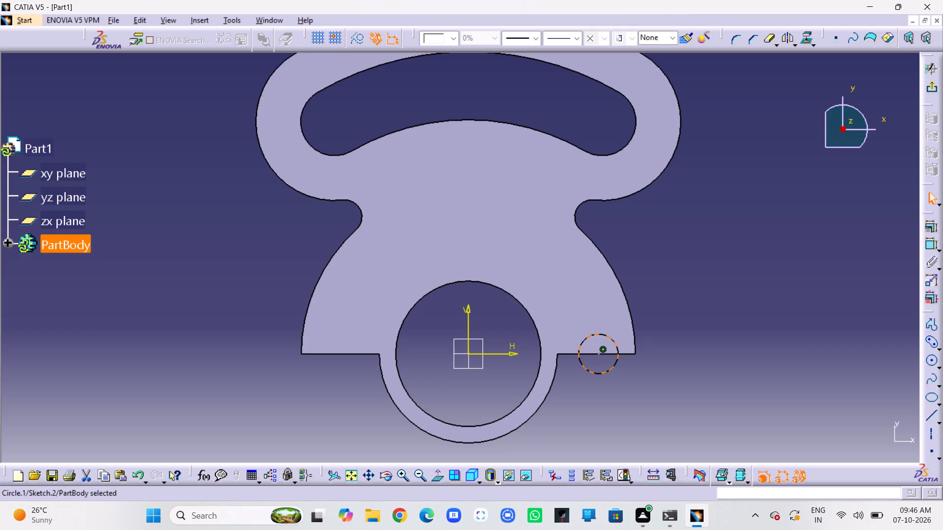
left_click(929, 243)
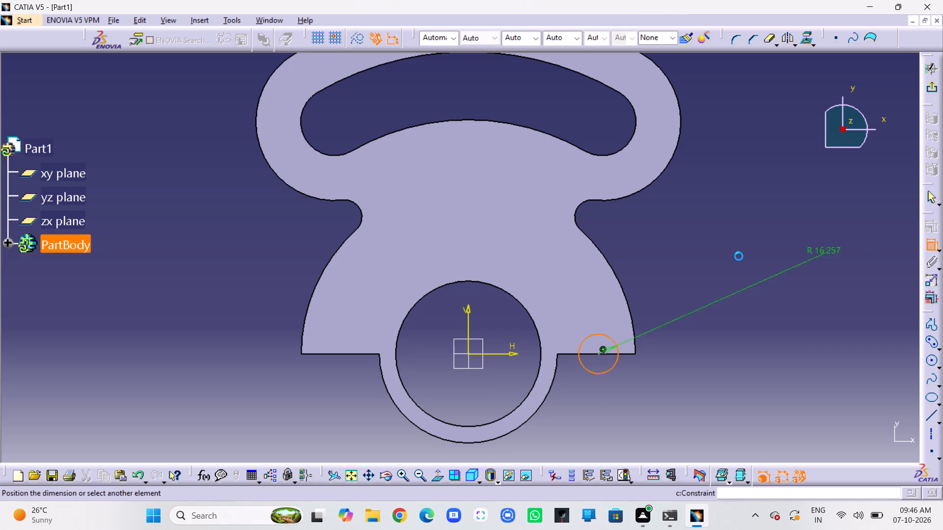
left_click(672, 301)
double_click(677, 297)
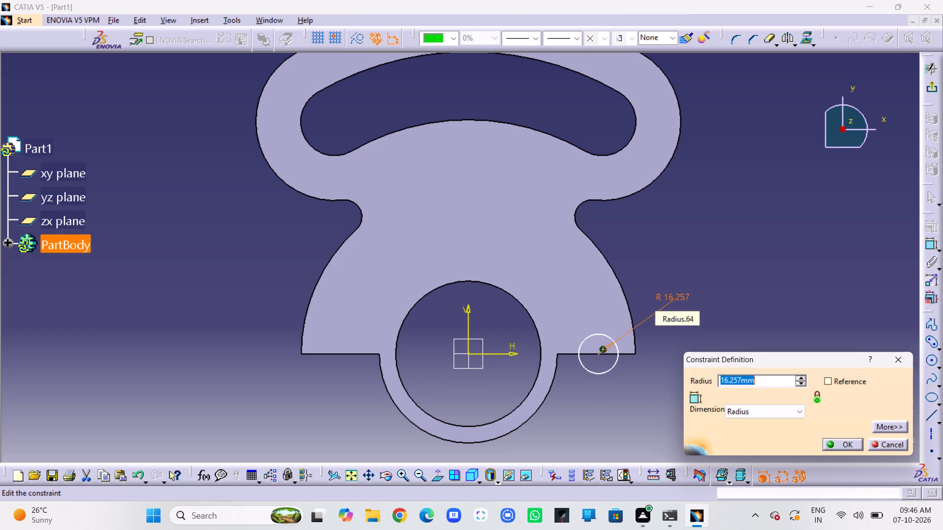
type("13")
key("Return")
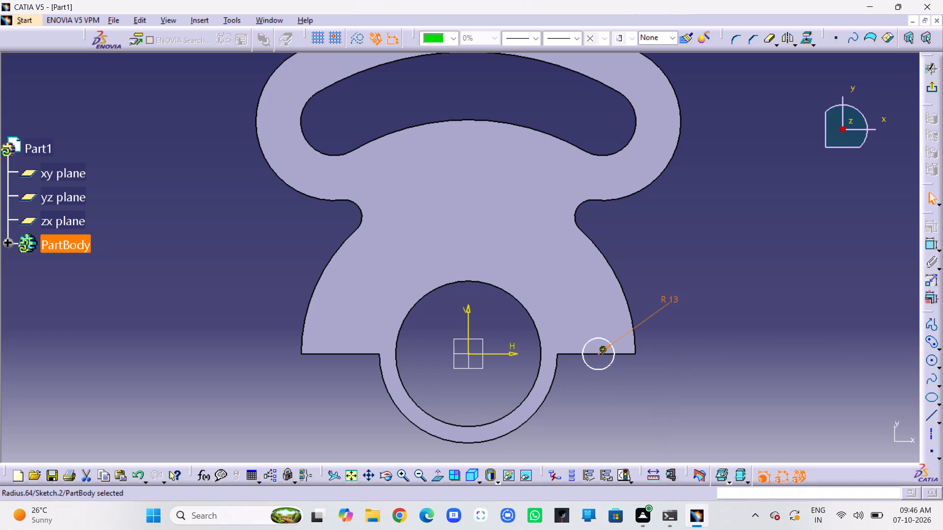
left_click(765, 293)
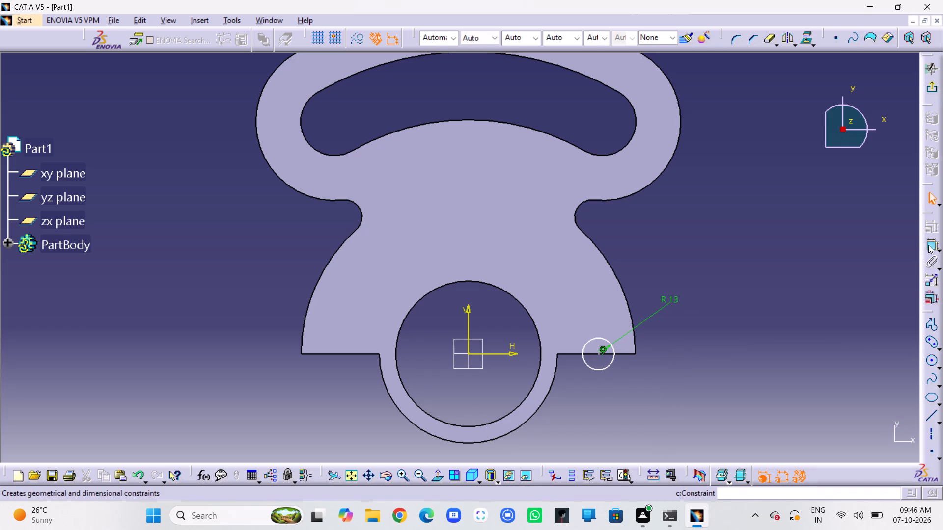
Draw a second circle concentric with the 13 mm radius circle, constrain its radius to 18 mm, and exit the sketch.
left_click(931, 364)
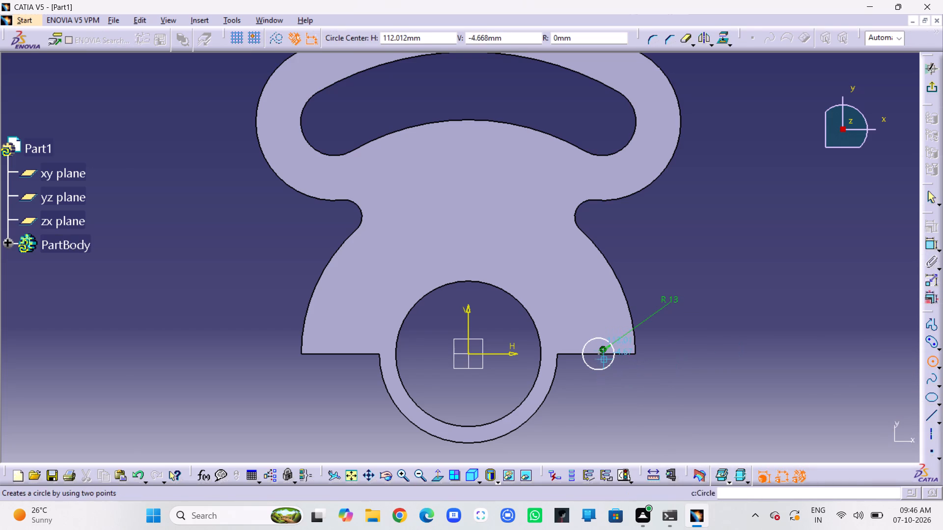
left_click(601, 354)
left_click(622, 371)
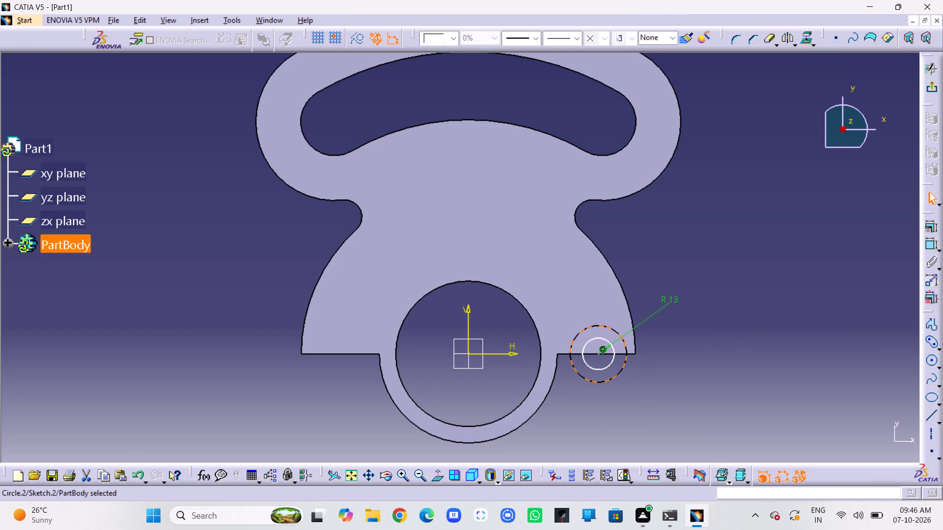
left_click(928, 243)
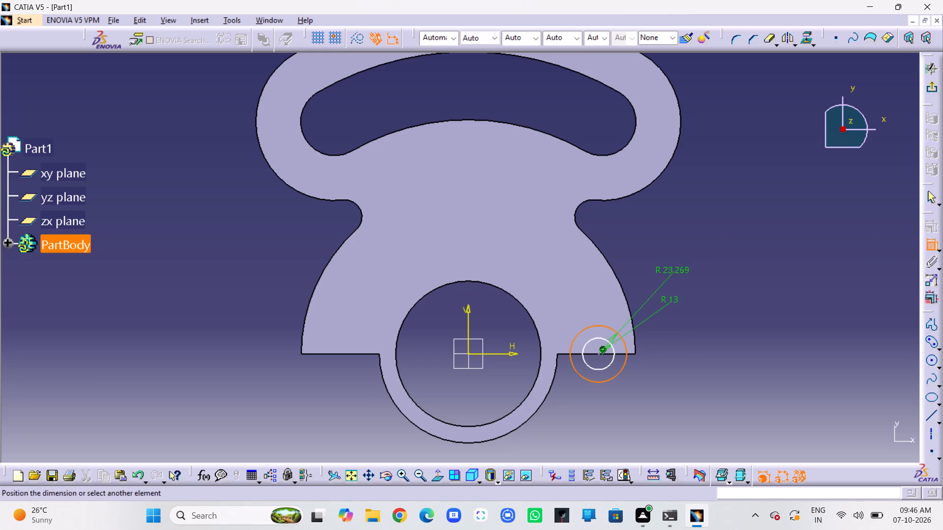
left_click(673, 273)
double_click(680, 267)
type("18")
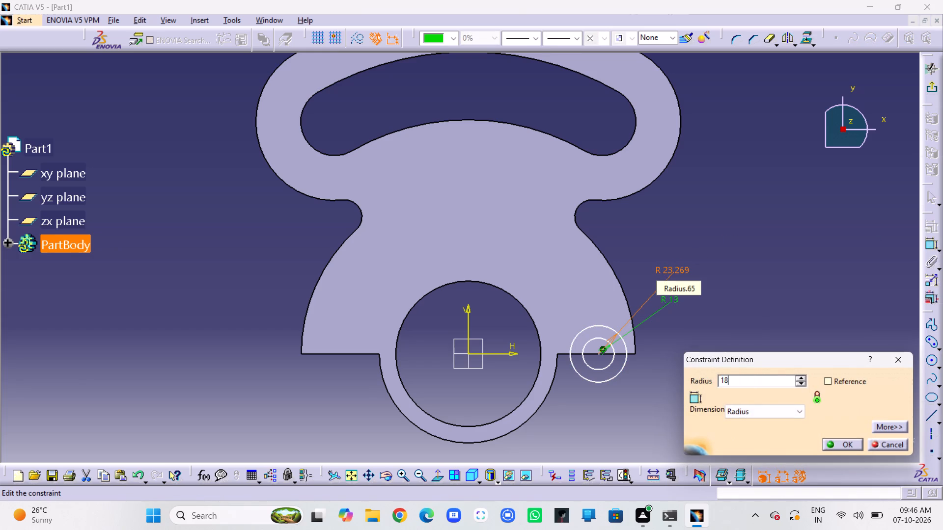
key("Return")
left_click(737, 235)
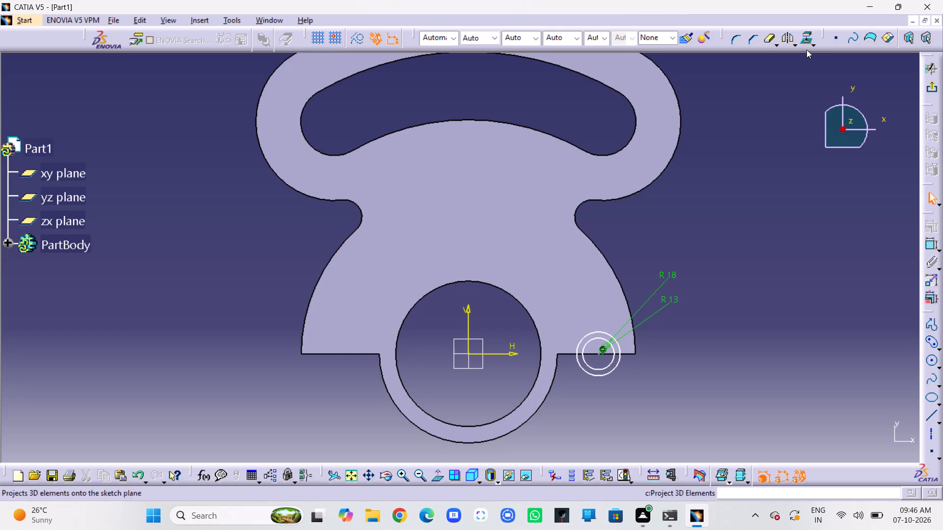
left_click(930, 90)
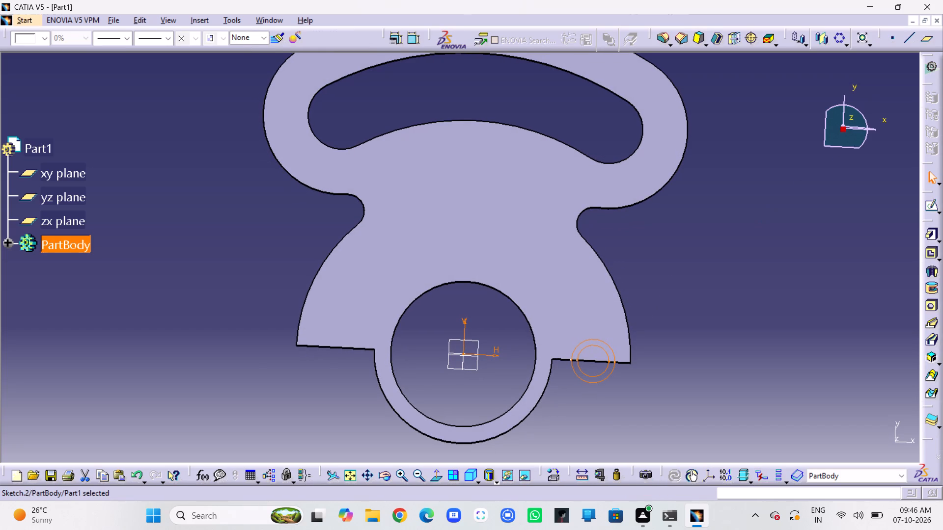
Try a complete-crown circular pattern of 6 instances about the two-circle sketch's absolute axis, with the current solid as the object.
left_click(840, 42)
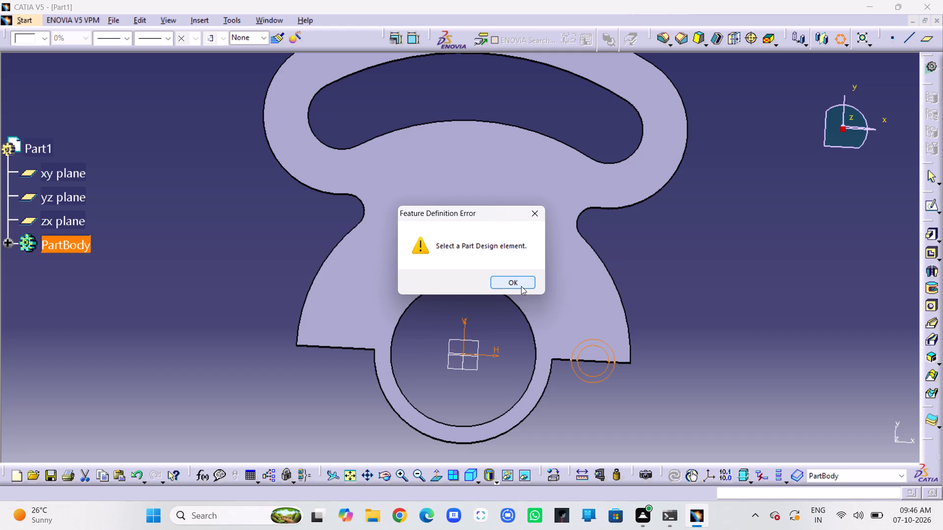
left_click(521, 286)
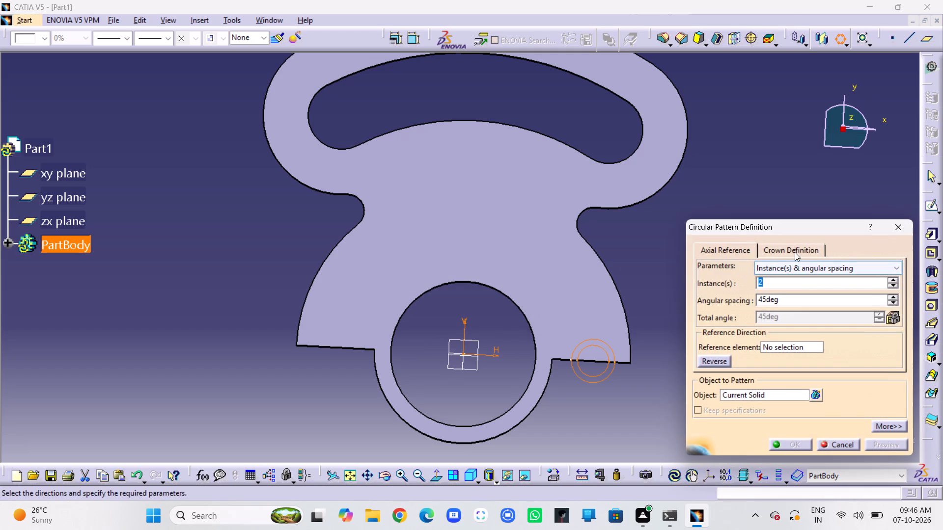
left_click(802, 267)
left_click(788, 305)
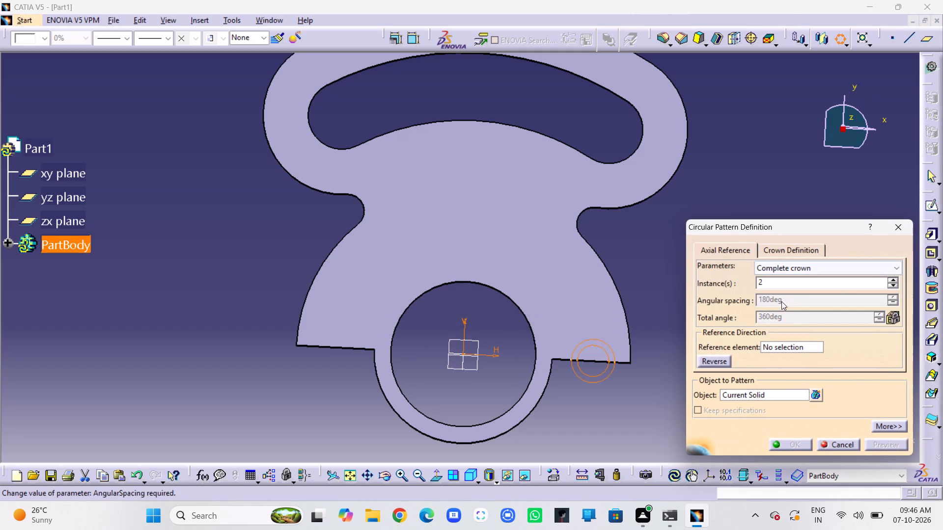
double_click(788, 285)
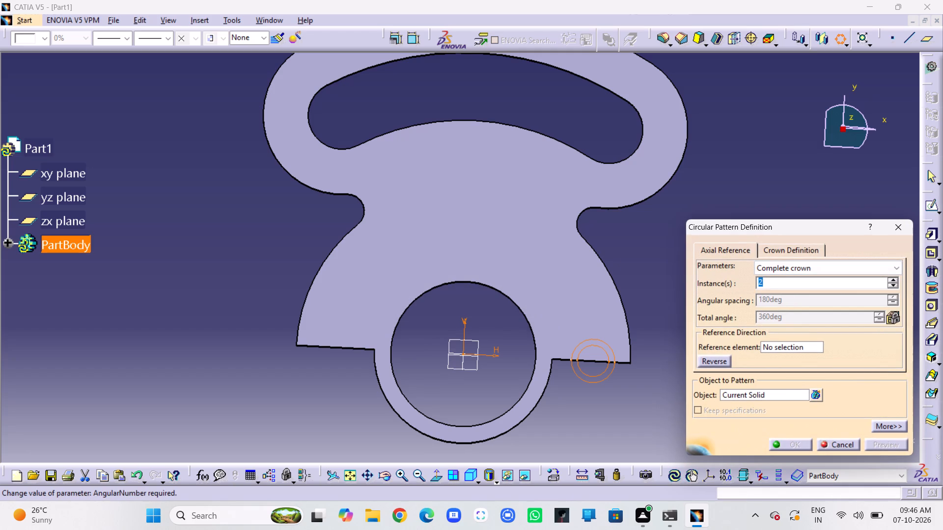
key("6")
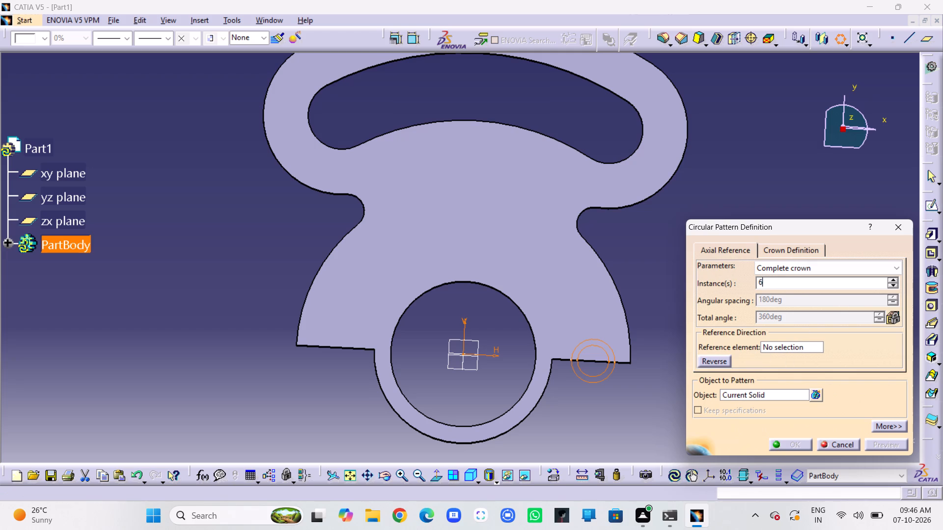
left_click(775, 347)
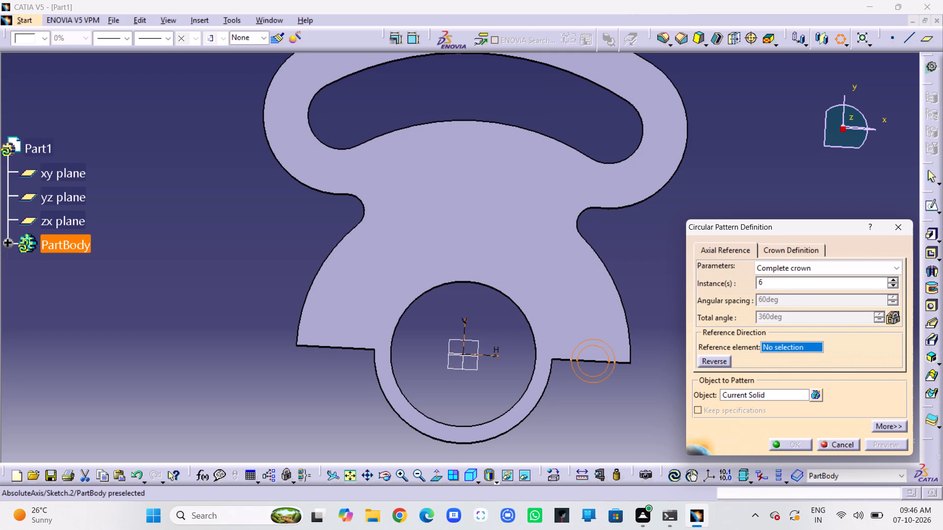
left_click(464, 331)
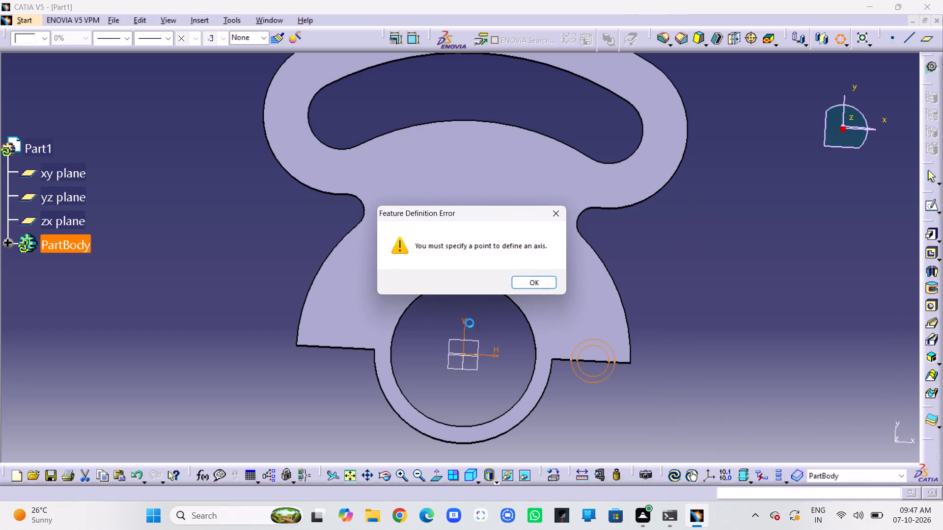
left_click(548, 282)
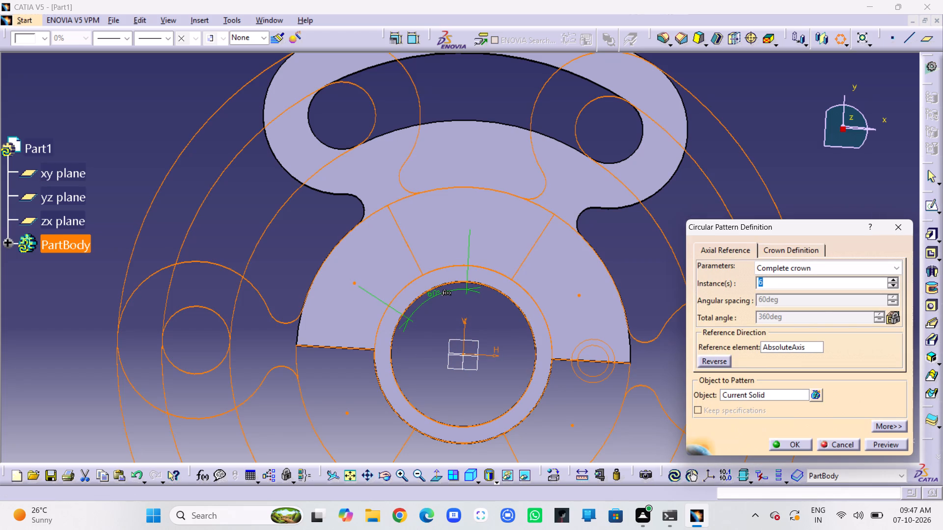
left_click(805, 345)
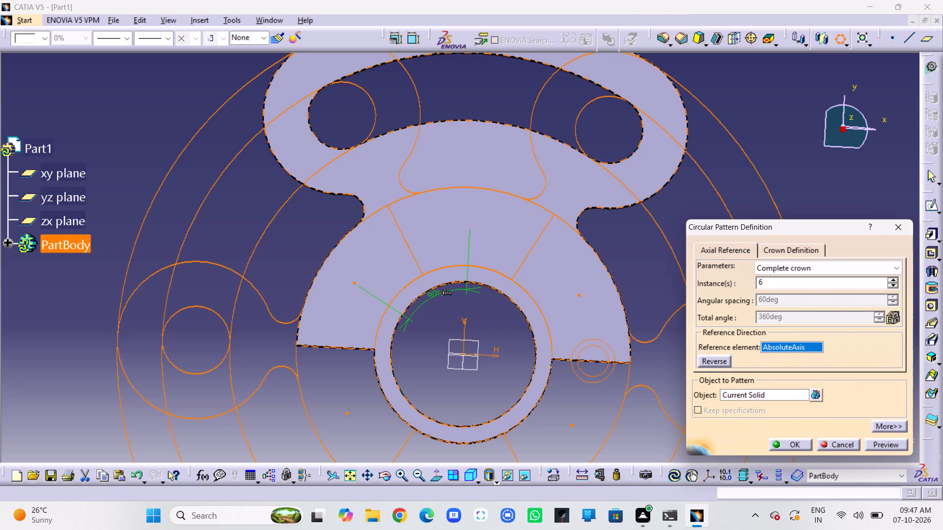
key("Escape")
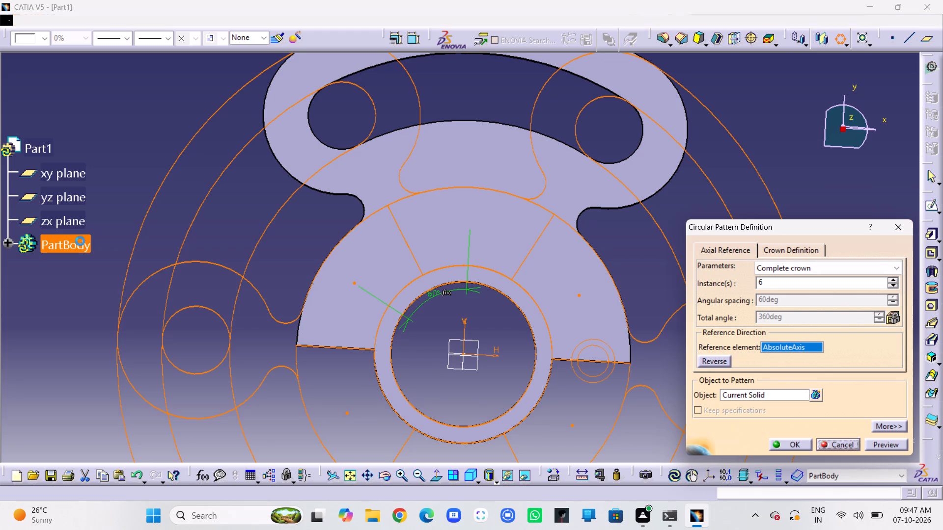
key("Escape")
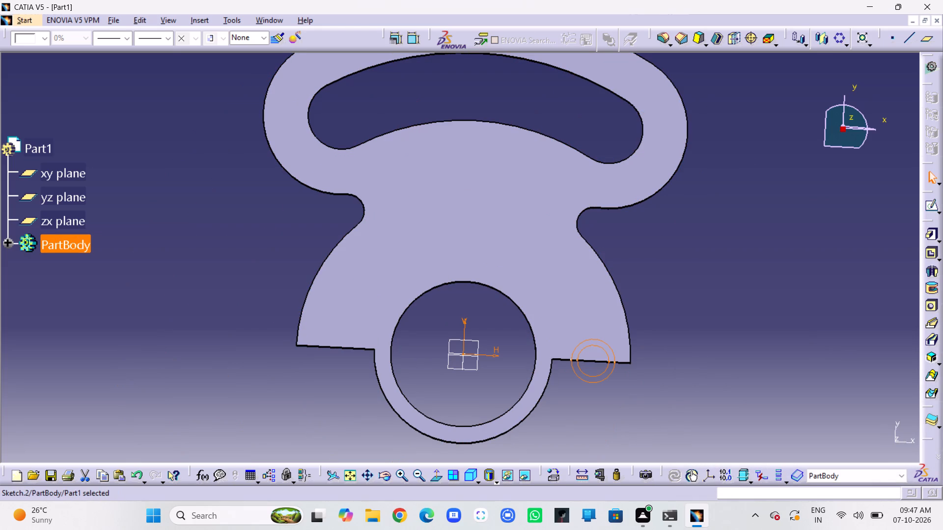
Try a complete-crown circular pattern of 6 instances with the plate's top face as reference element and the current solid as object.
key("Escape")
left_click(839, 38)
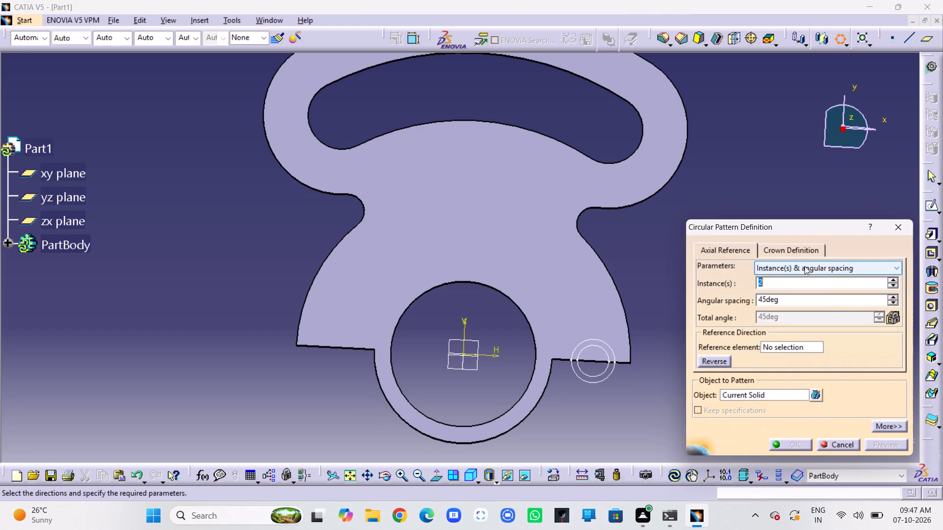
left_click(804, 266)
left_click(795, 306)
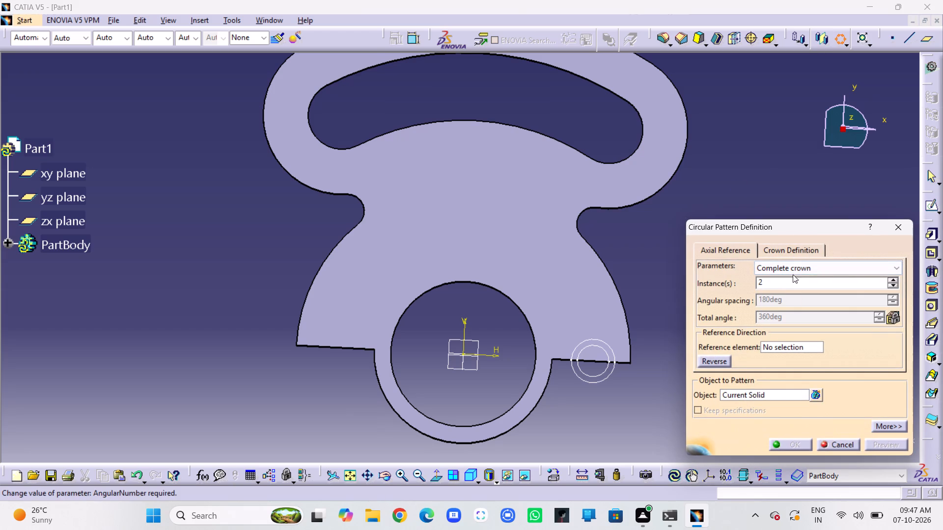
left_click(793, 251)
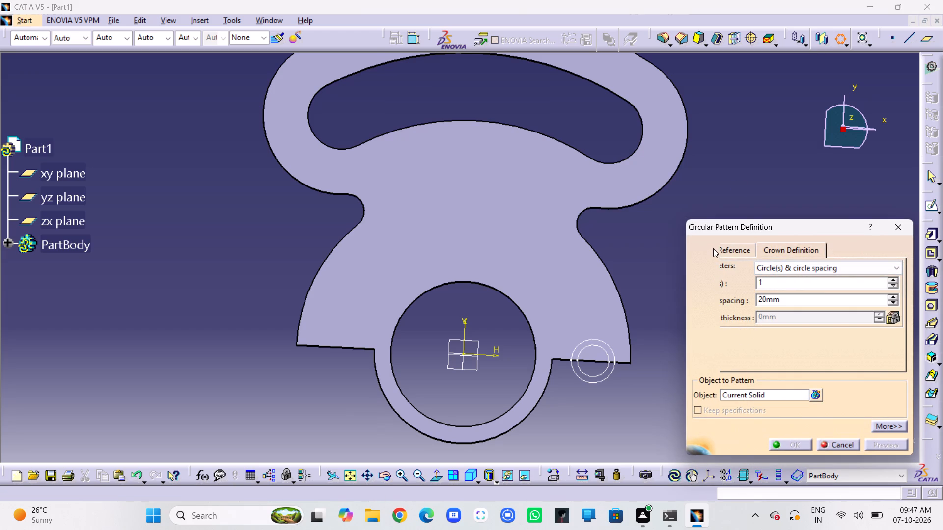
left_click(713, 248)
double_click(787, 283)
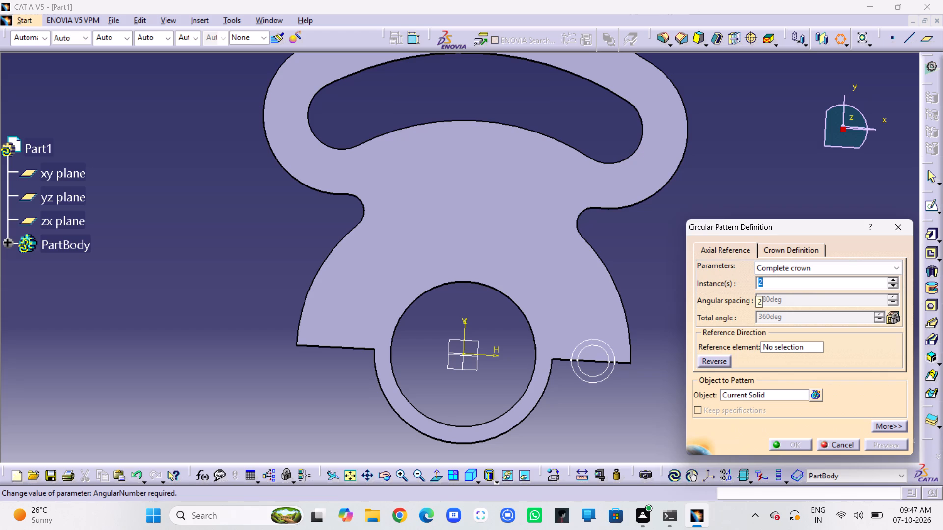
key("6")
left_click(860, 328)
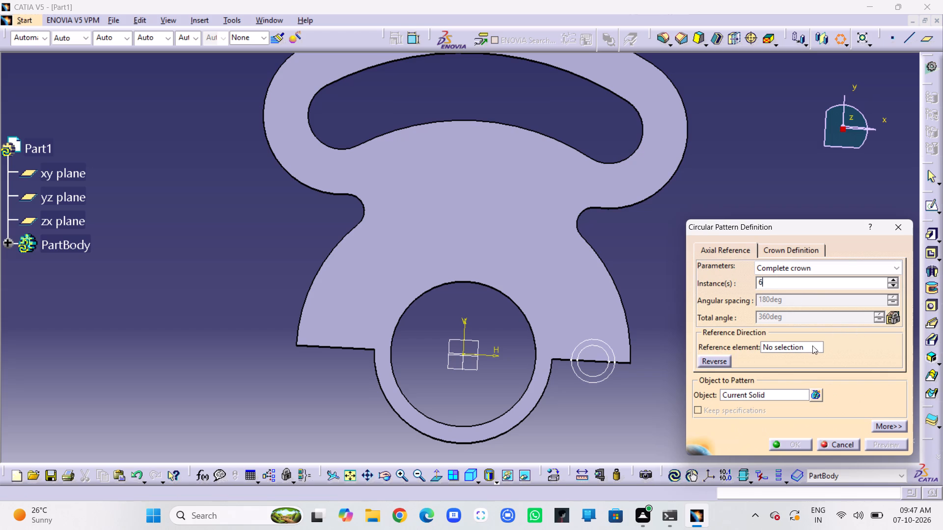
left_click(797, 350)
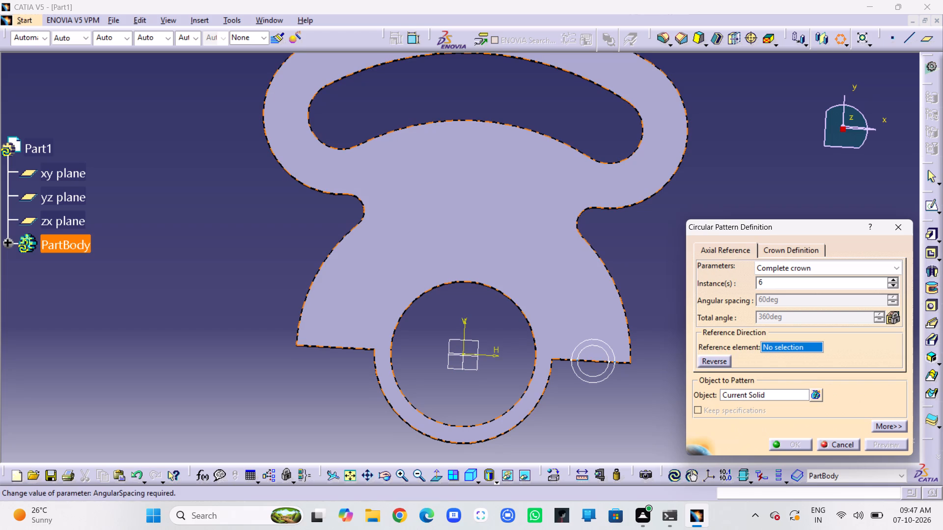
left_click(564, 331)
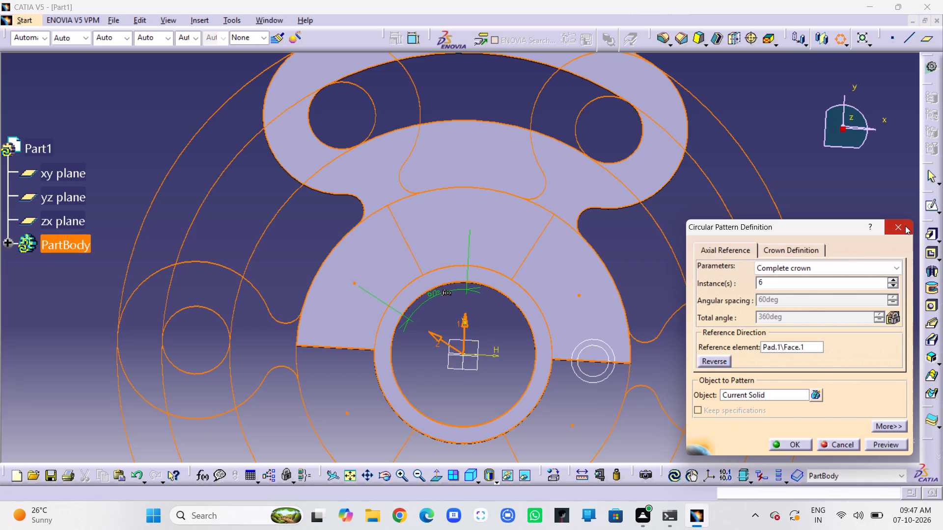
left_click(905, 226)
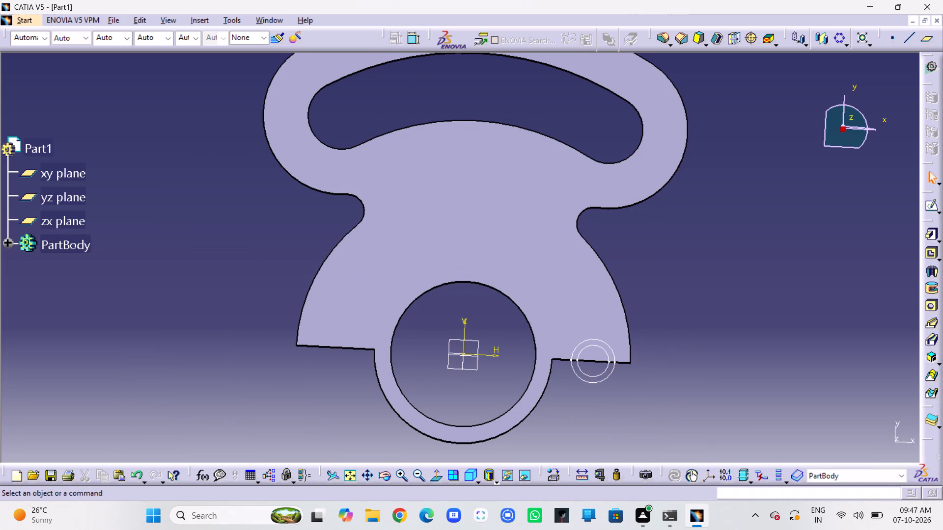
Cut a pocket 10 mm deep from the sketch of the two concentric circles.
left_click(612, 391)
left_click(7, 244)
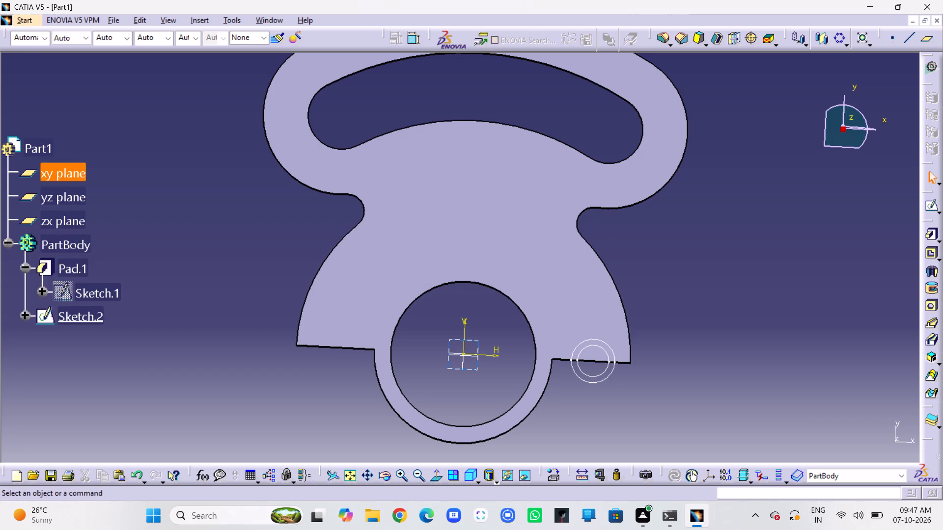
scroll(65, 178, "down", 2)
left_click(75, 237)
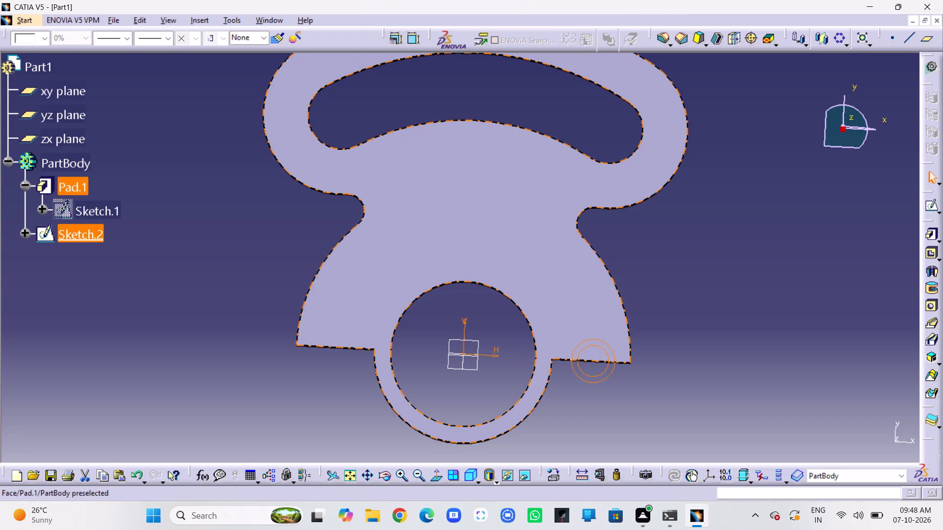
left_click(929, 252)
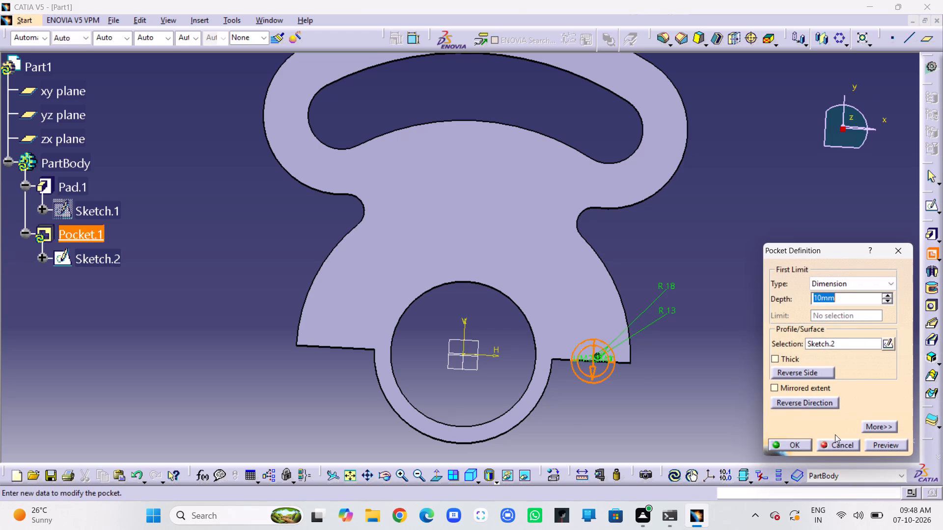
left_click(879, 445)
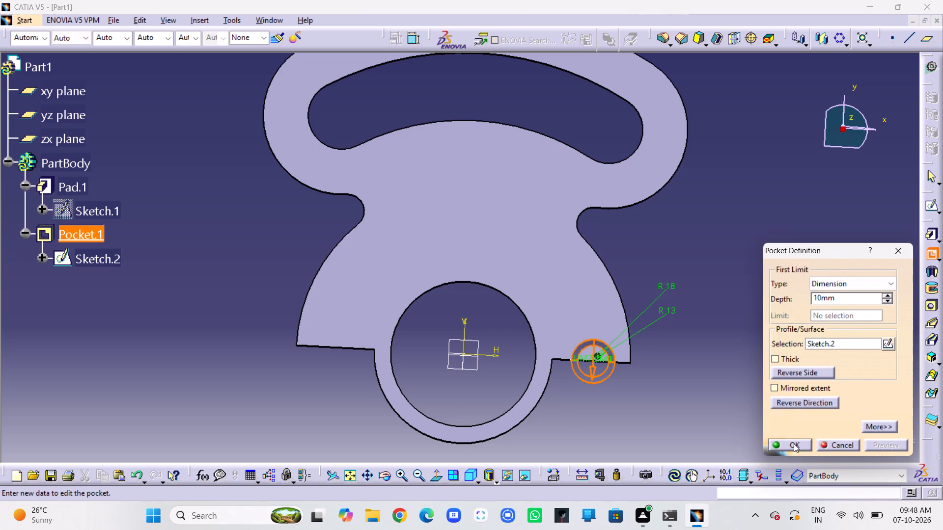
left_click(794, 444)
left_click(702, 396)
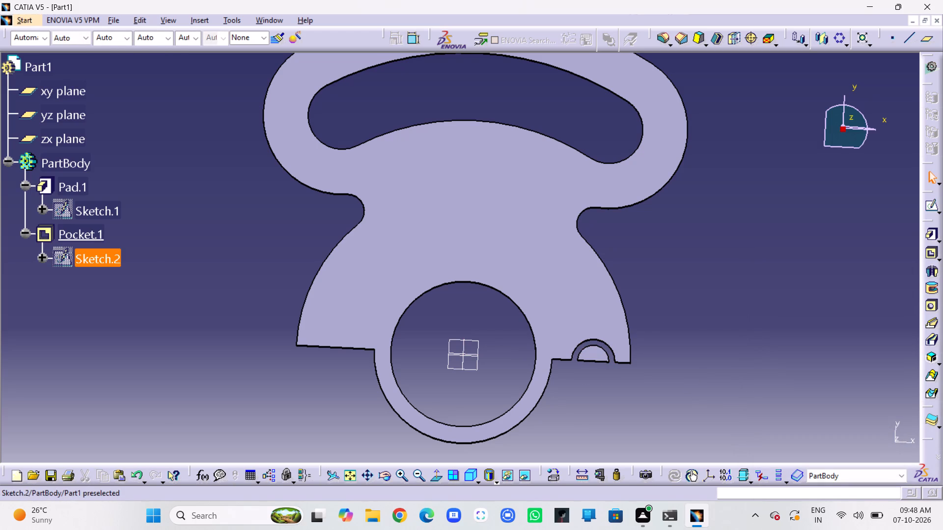
Undo the pocket and the sketch of the two concentric circles, leaving only the padded plate.
left_click(87, 257)
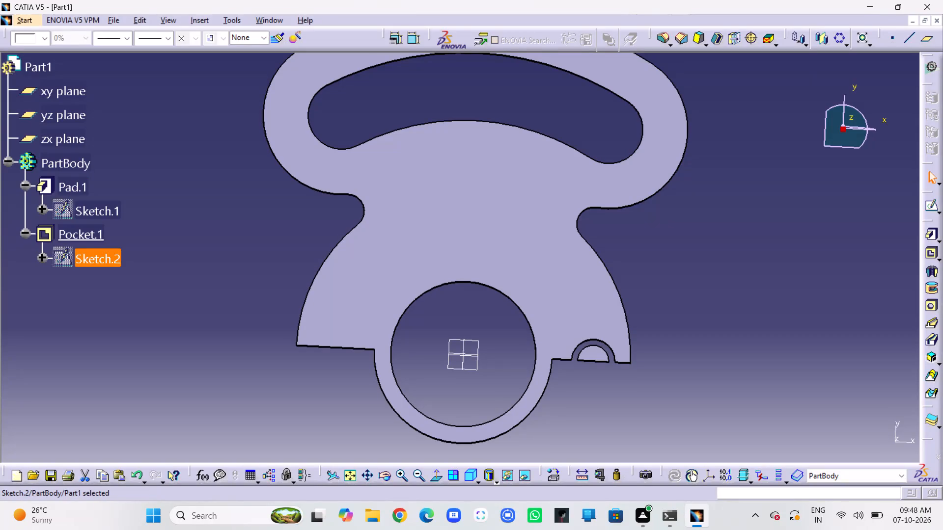
key("ctrl+z")
key("ctrl+z")
key("ctrl+z")
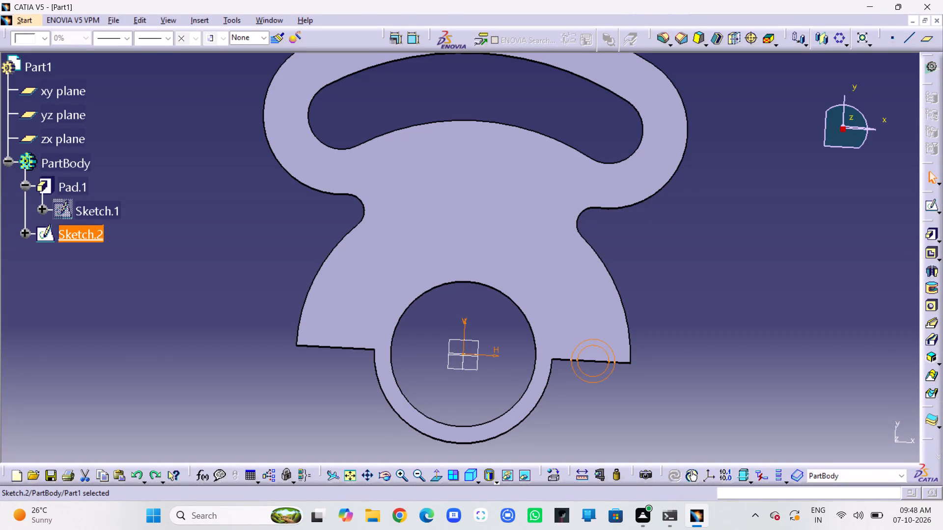
key("ctrl+z")
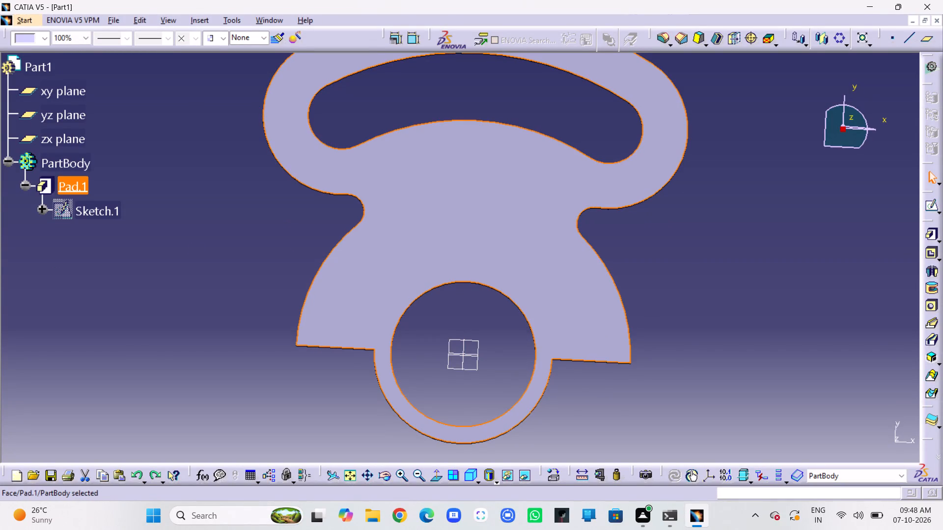
left_click(195, 249)
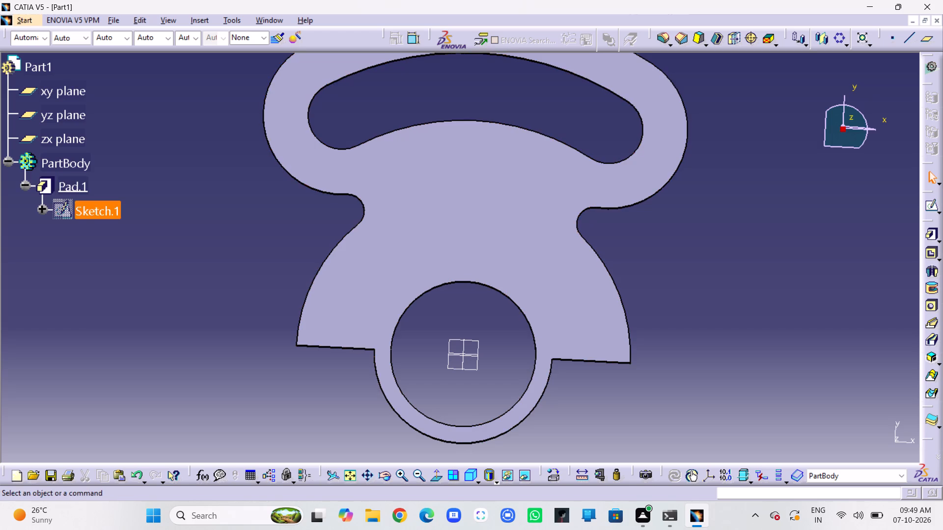
Redefine the plate's pad with mirrored extent and a length of 5 mm.
double_click(395, 238)
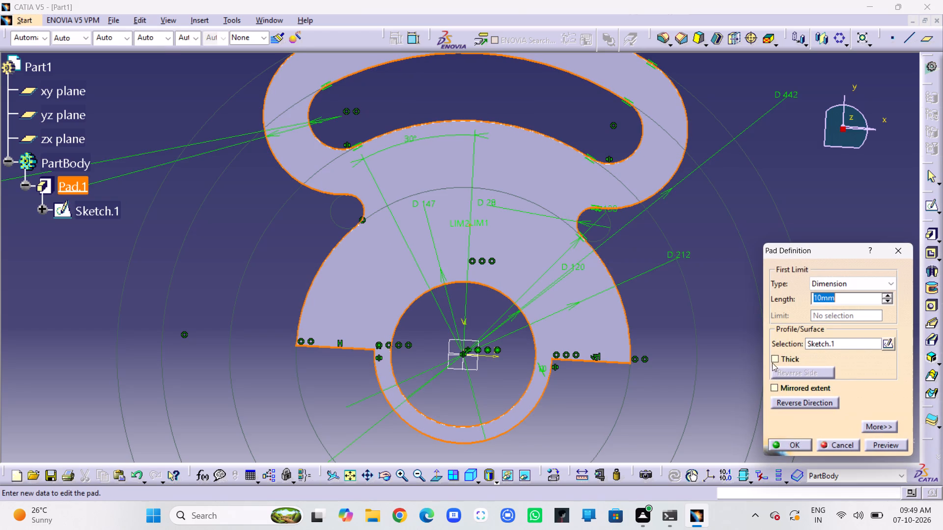
left_click(777, 389)
double_click(853, 301)
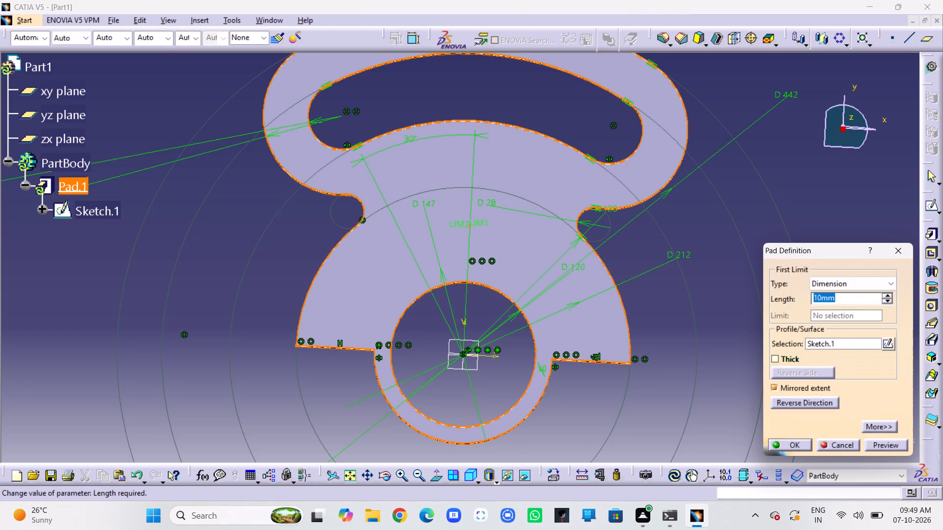
key("5")
key("Return")
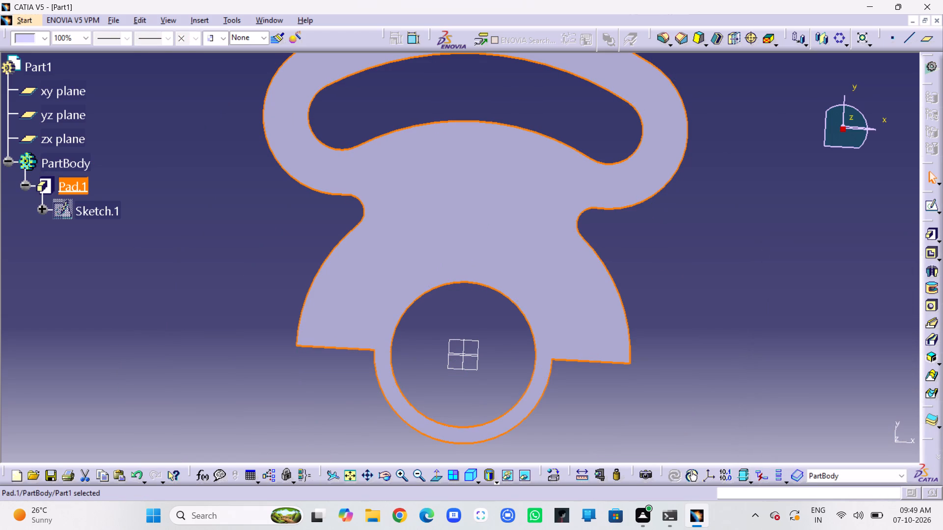
left_click(860, 303)
Start a new sketch on the top face of the padded plate.
middle_click_drag(754, 310, 456, 233)
right_click_drag(754, 310, 456, 233)
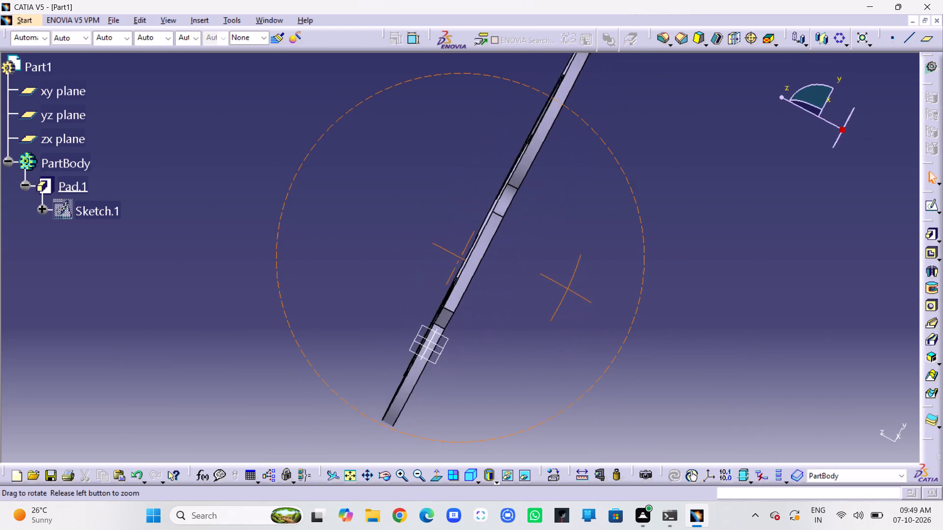
middle_click_drag(456, 233, 630, 282)
right_click_drag(456, 233, 630, 282)
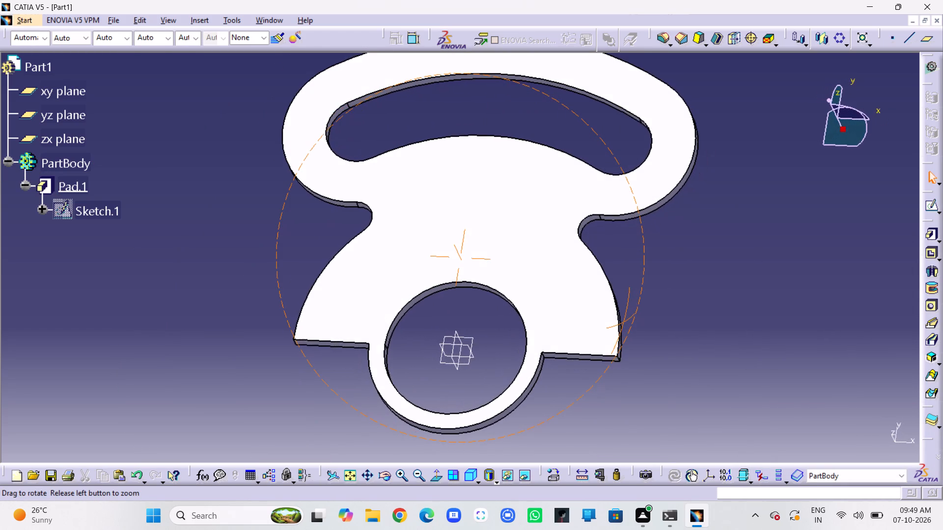
middle_click_drag(630, 282, 637, 295)
right_click_drag(630, 282, 637, 295)
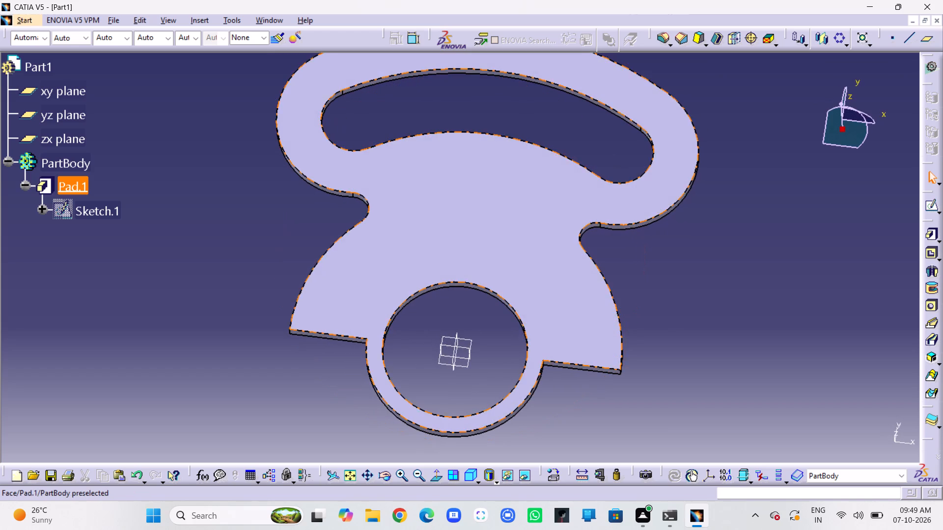
left_click(540, 272)
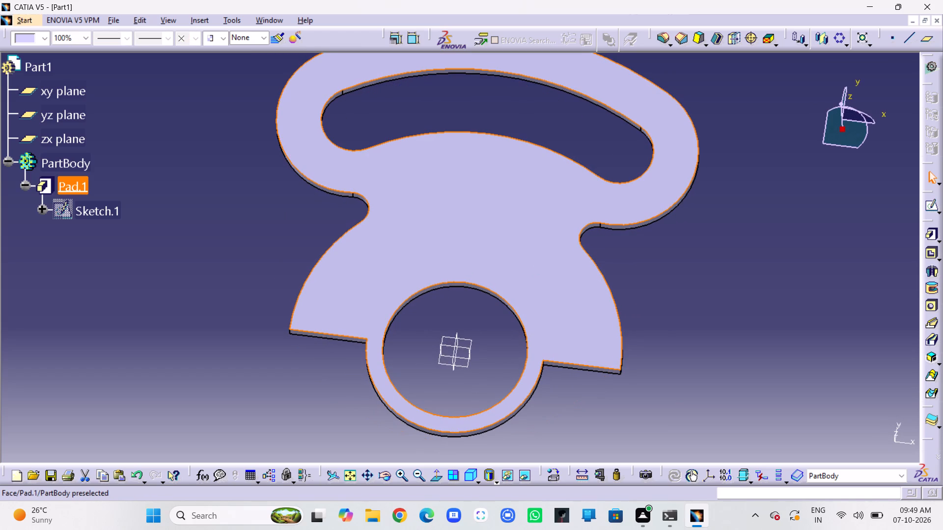
left_click(932, 206)
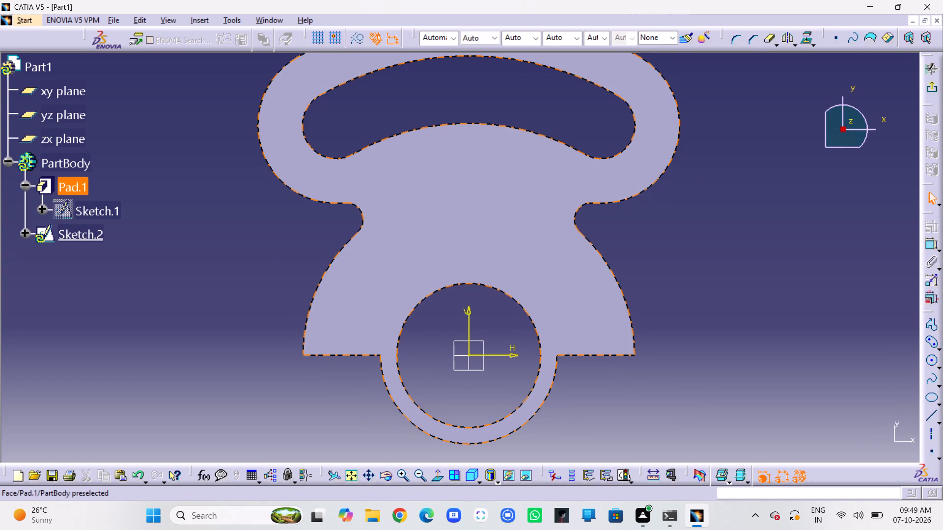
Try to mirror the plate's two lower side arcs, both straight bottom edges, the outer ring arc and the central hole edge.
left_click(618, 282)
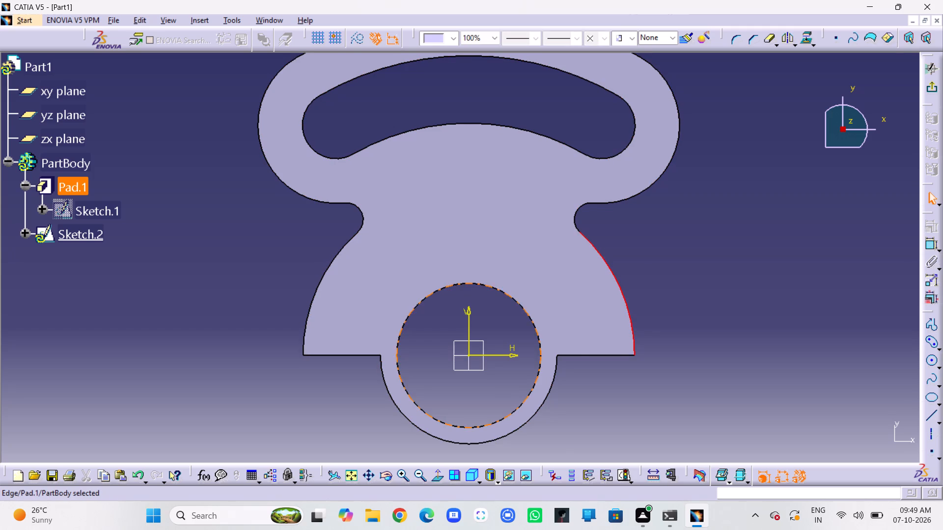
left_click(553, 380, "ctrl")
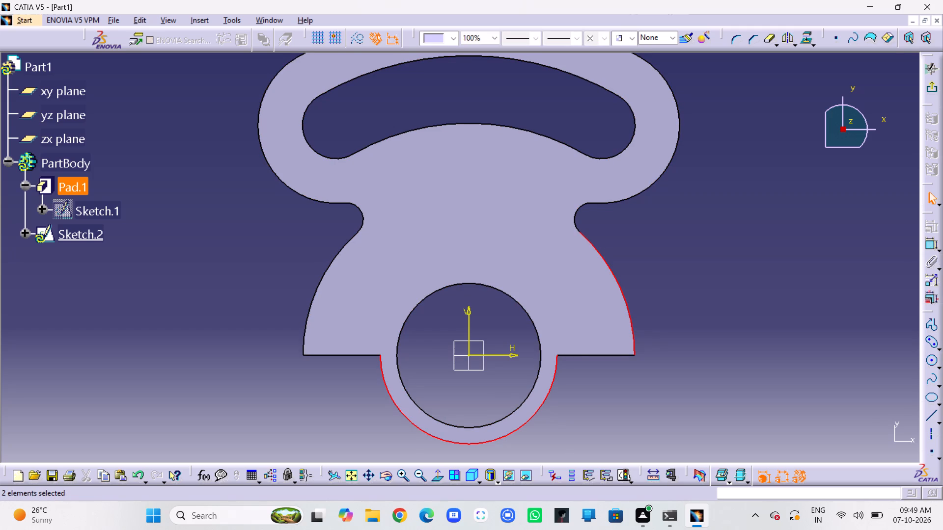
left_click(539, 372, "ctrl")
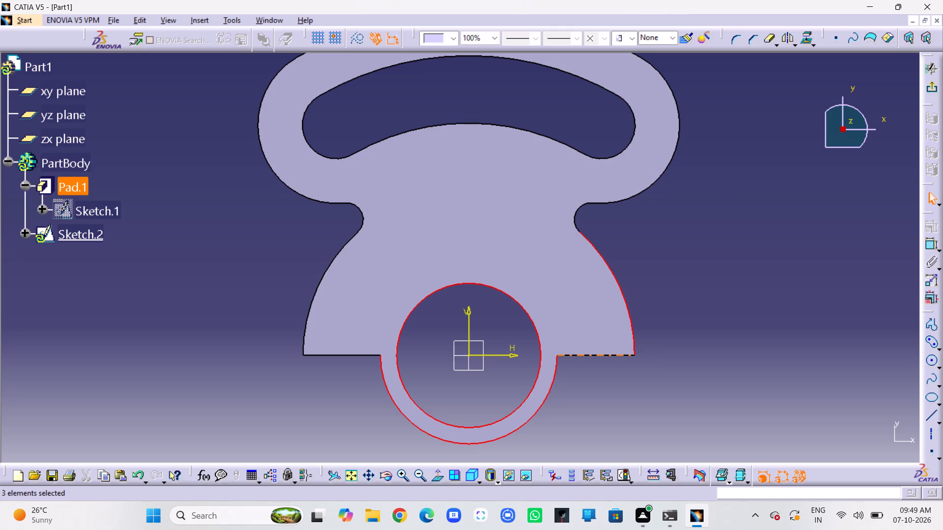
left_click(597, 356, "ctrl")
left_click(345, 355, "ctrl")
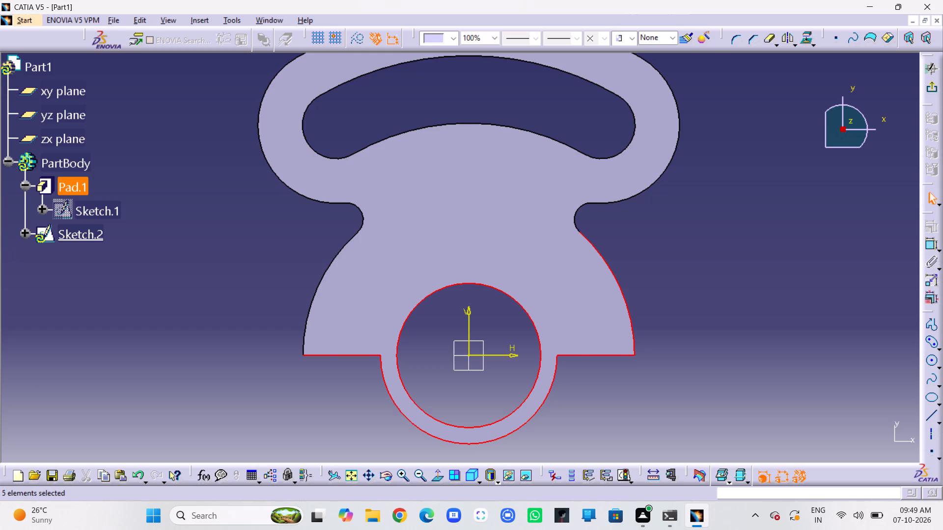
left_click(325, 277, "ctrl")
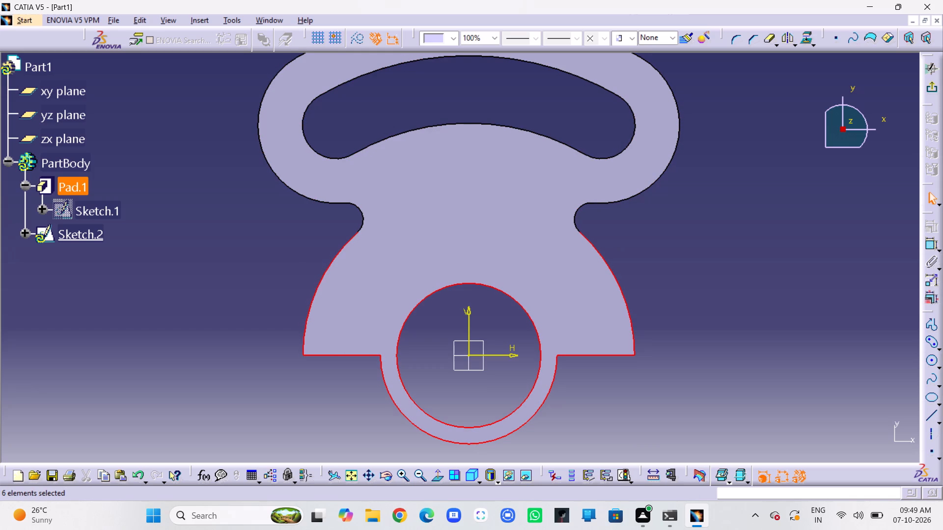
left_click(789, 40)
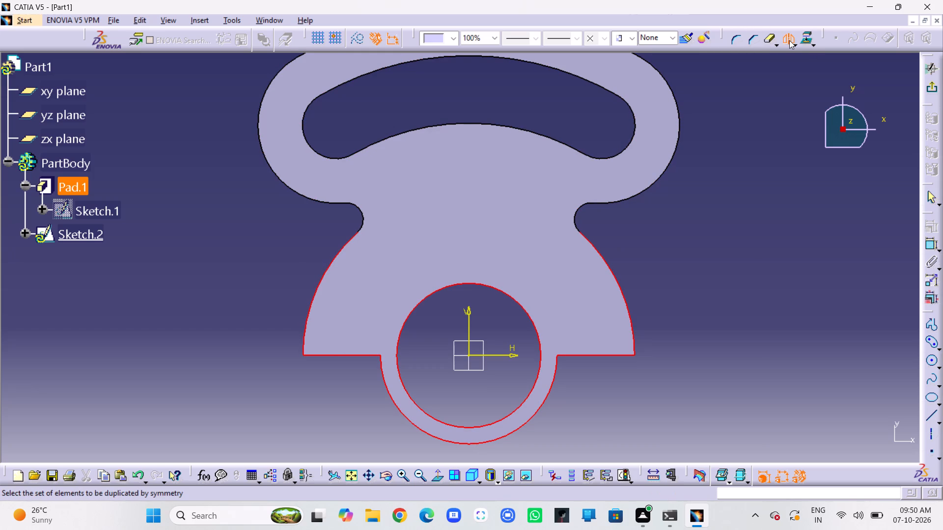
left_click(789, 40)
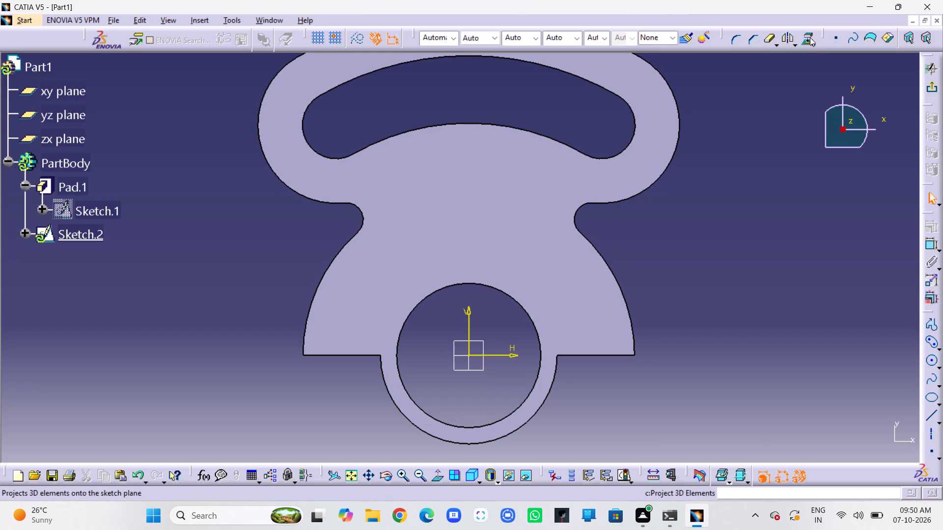
Project the plate's two lower side arcs, both straight bottom edges, the outer ring arc and the central hole edge onto the sketch.
left_click(612, 275, "ctrl")
left_click(584, 353, "ctrl")
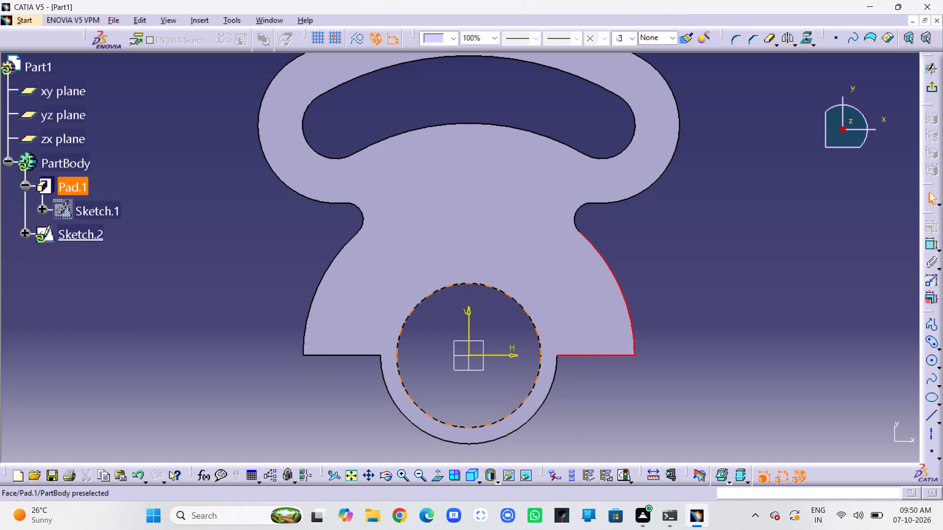
left_click(549, 393, "ctrl")
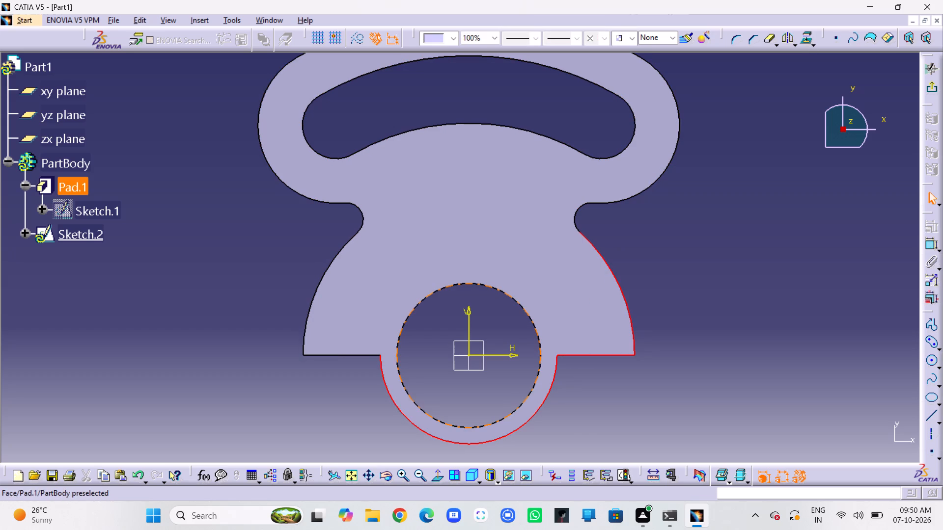
left_click(535, 387, "ctrl")
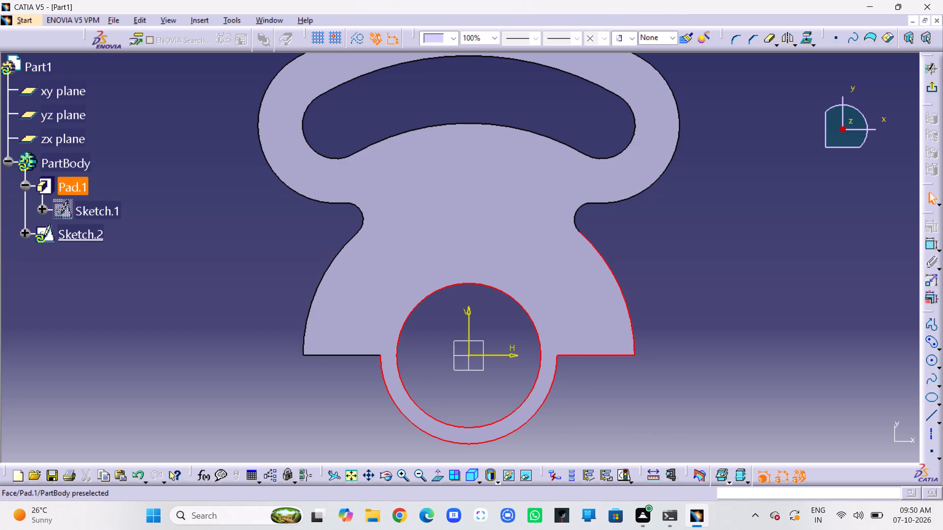
left_click(361, 355, "ctrl")
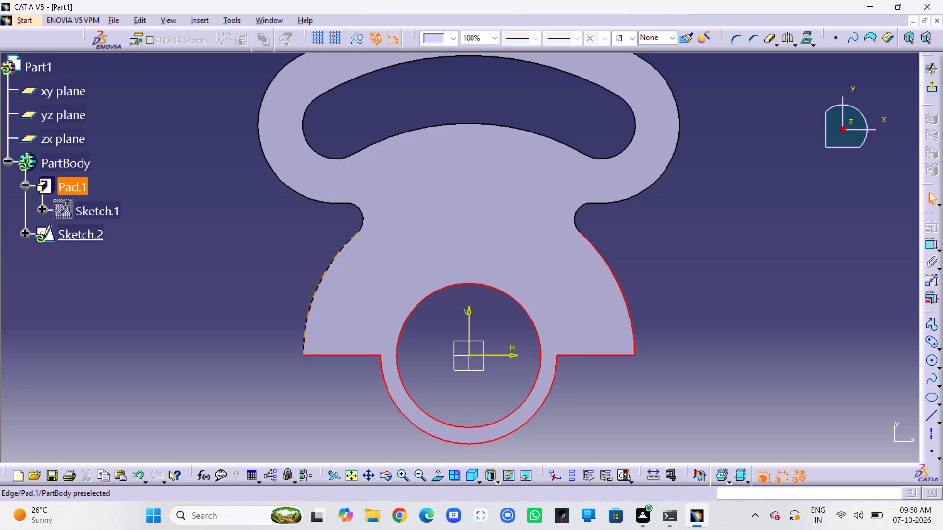
left_click(308, 323, "ctrl")
left_click(806, 45)
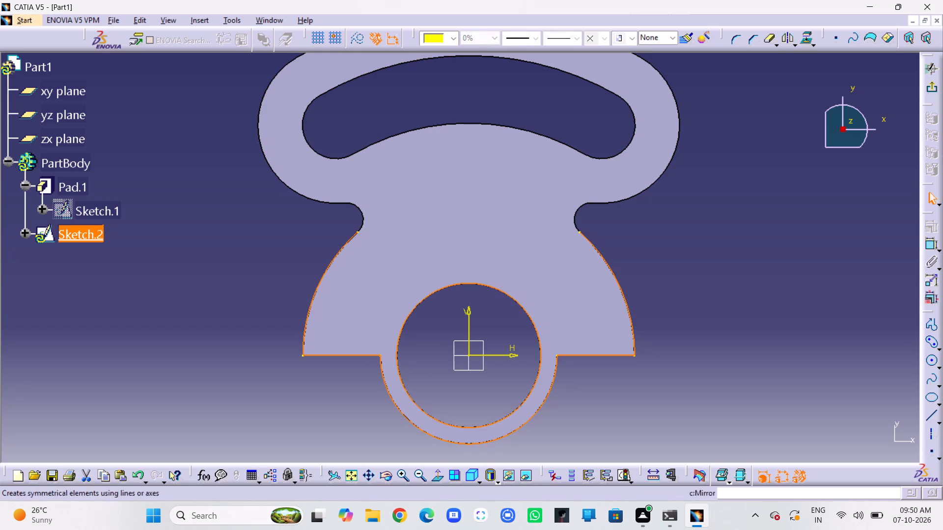
left_click(792, 252)
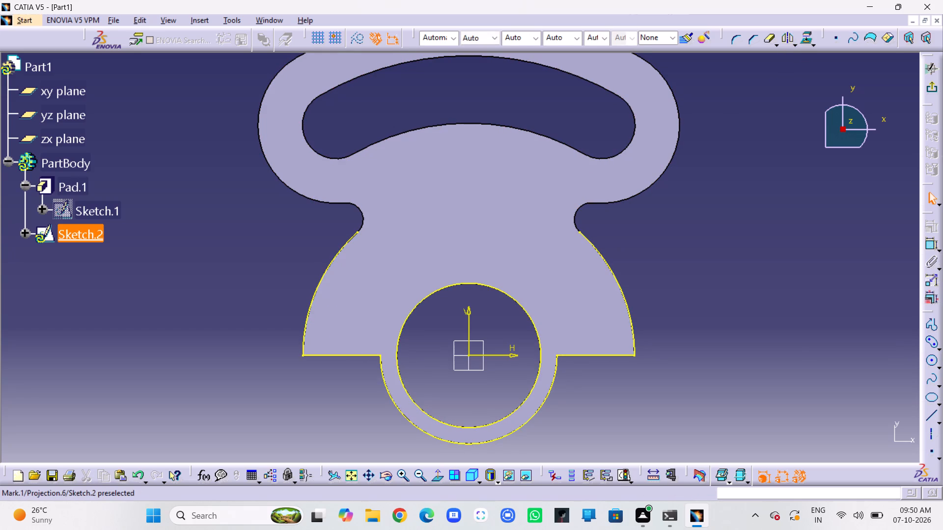
Convert all six projected elements, the side arcs, straight edges, ring arc and hole circle, to construction geometry.
left_click(322, 277, "ctrl")
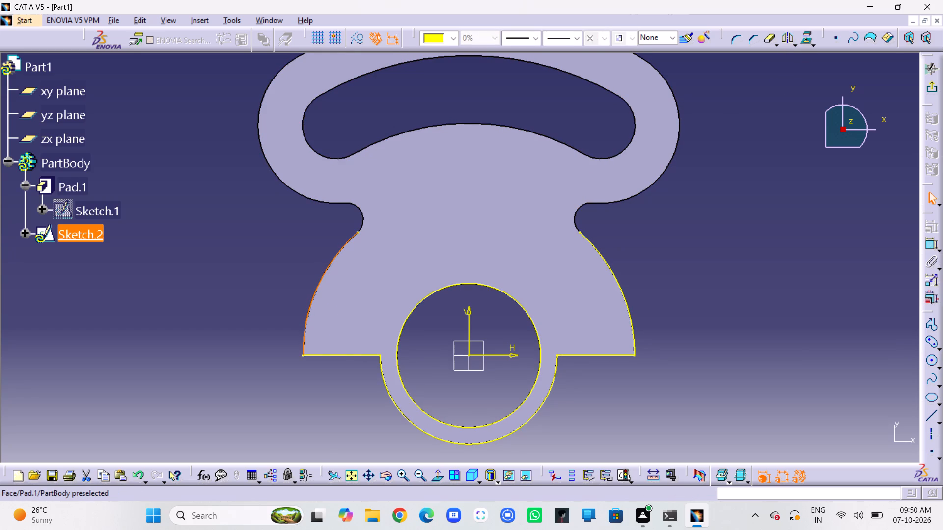
left_click(341, 357, "ctrl")
left_click(400, 368, "ctrl")
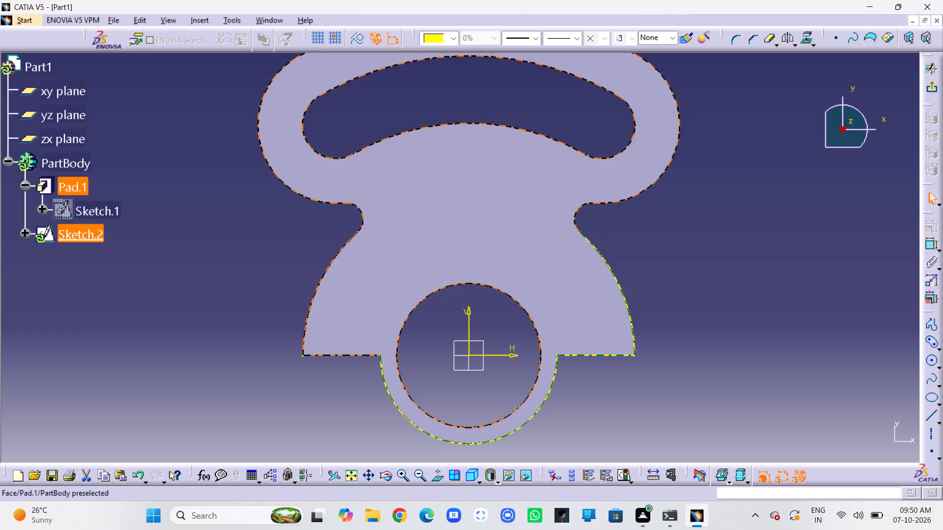
left_click(389, 397, "ctrl")
left_click(592, 355, "ctrl")
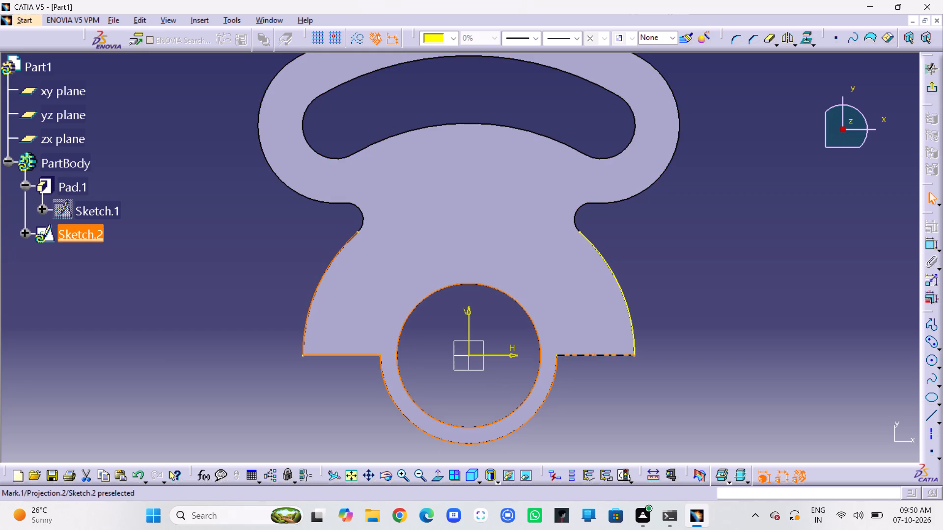
left_click(629, 316, "ctrl")
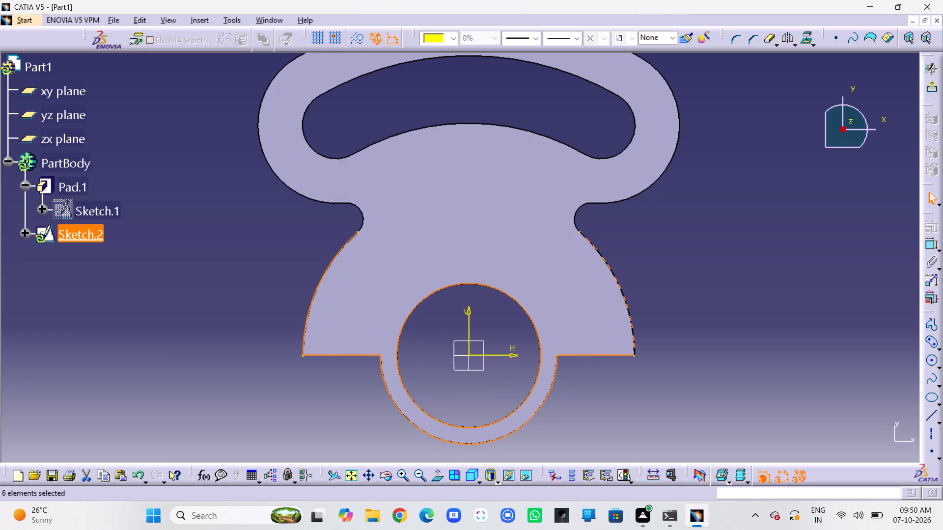
left_click(360, 40)
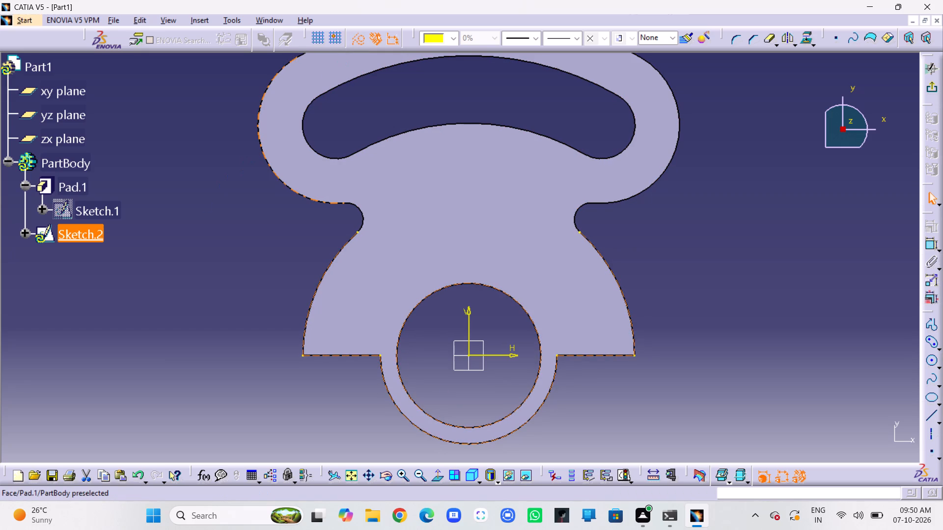
middle_click_drag(757, 272, 761, 283)
right_click(757, 272)
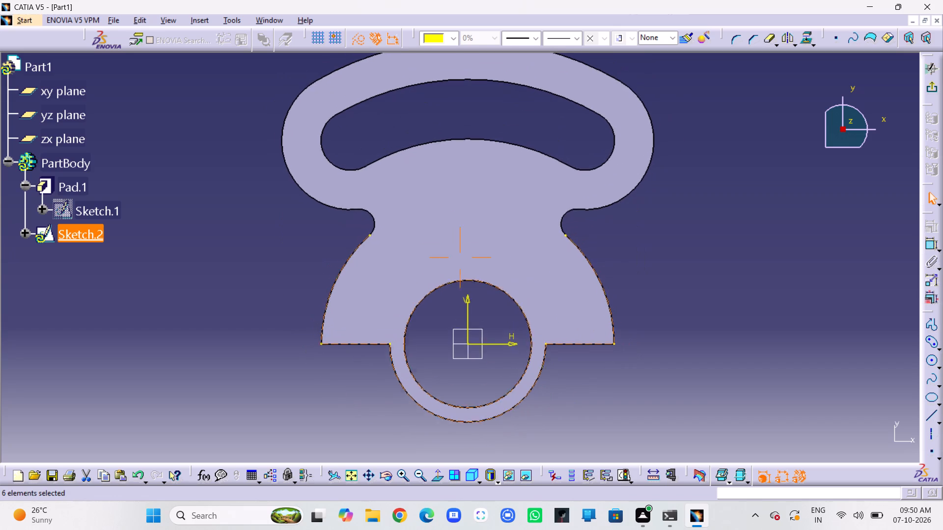
middle_click_drag(761, 283, 761, 281)
left_click(761, 281)
Draw a standard circle of 138 mm radius centred on the origin, passing through the upper end of a projected side arc.
middle_click_drag(839, 244, 833, 243)
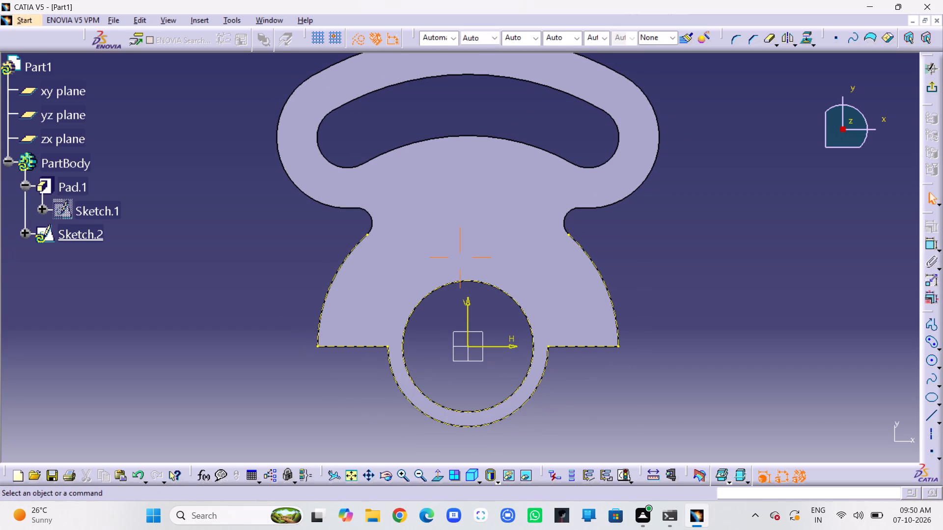
middle_click_drag(833, 243, 818, 215)
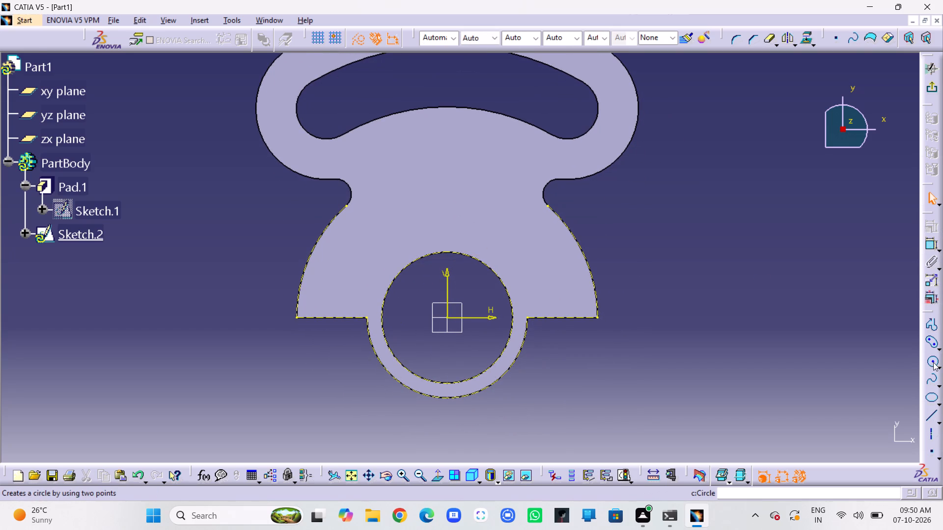
left_click(933, 362)
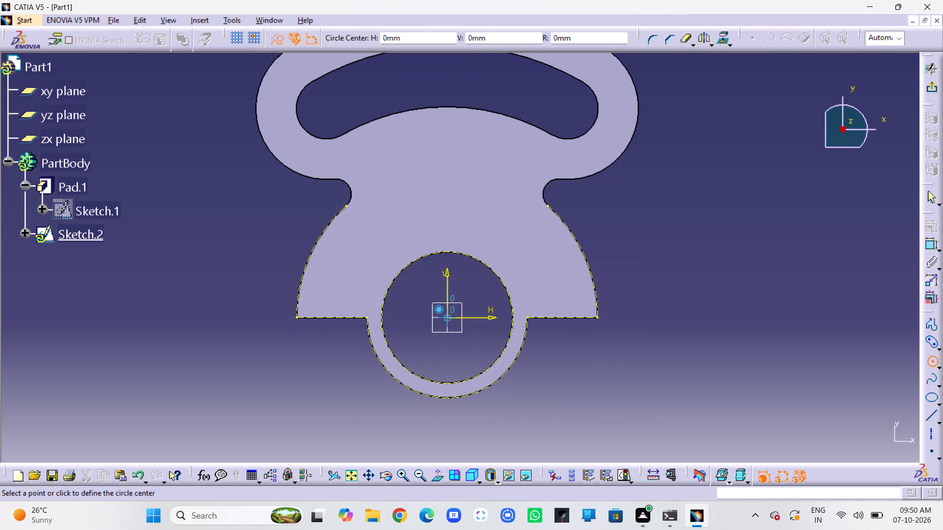
left_click(447, 315)
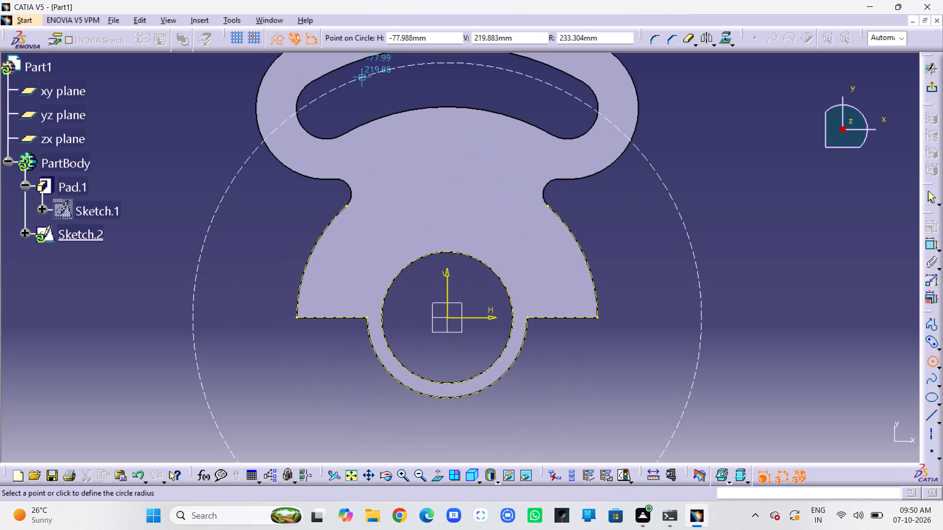
left_click(278, 40)
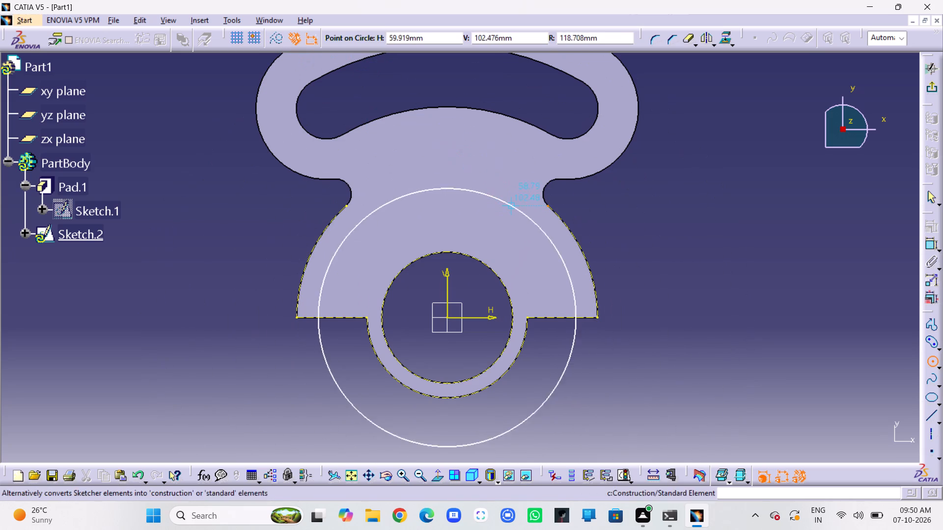
left_click(549, 210)
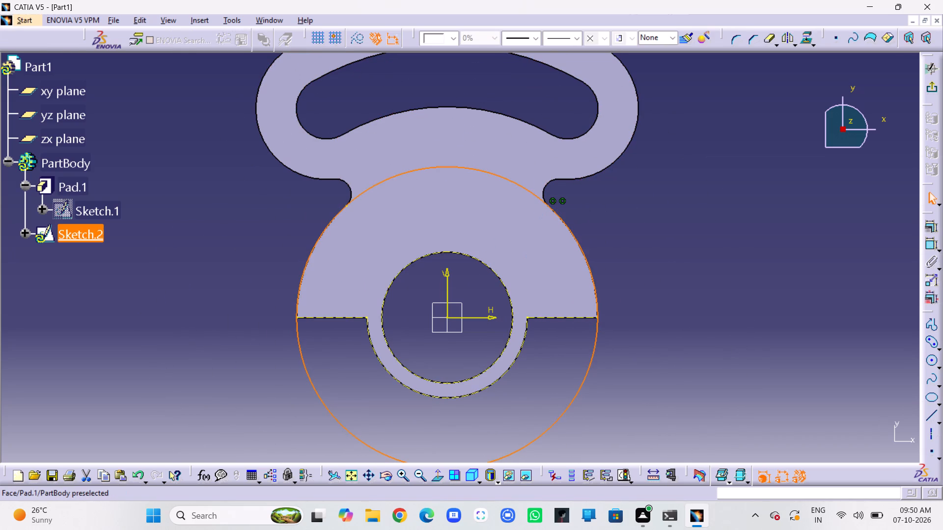
middle_click_drag(665, 278, 653, 253)
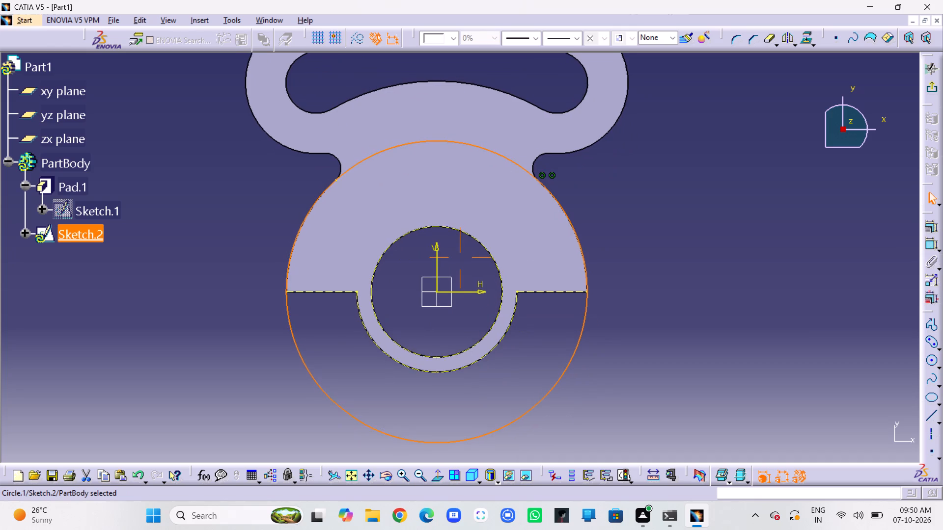
middle_click_drag(653, 253, 658, 258)
right_click(654, 253)
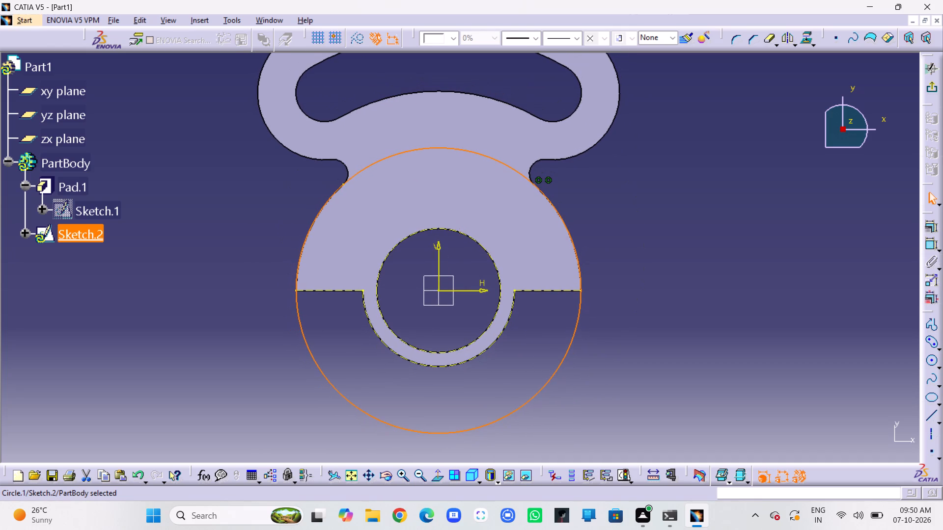
left_click(656, 291)
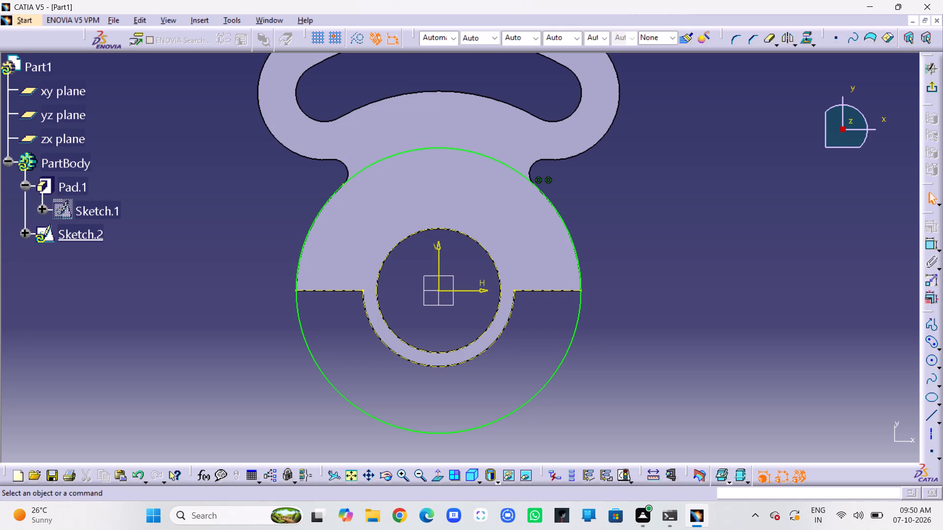
Convert both projected straight bottom edges, the outer ring arc and the central hole circle back to standard elements.
left_click(566, 291)
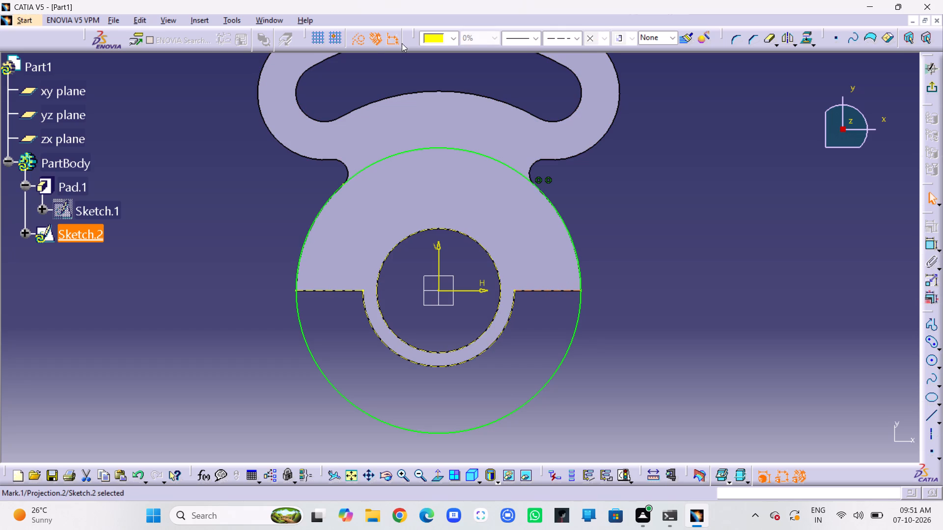
left_click(807, 46)
left_click(554, 214)
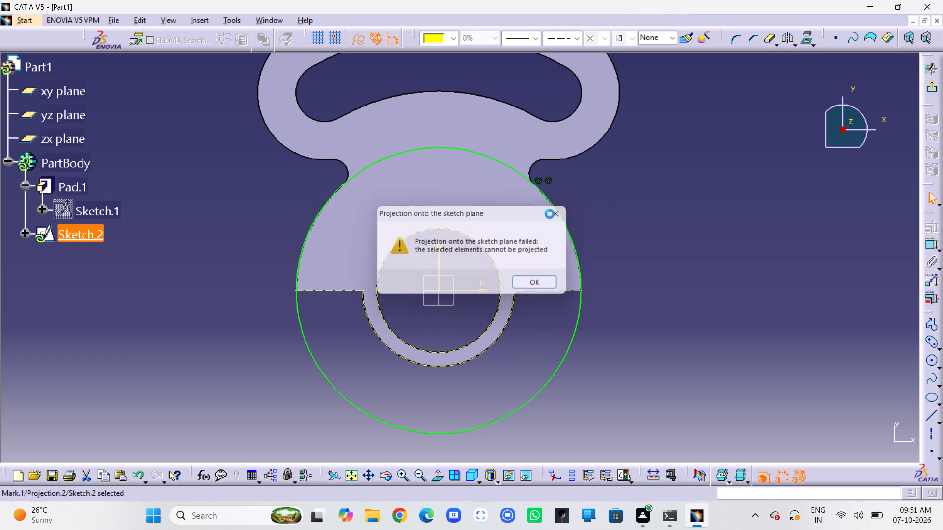
left_click(361, 40)
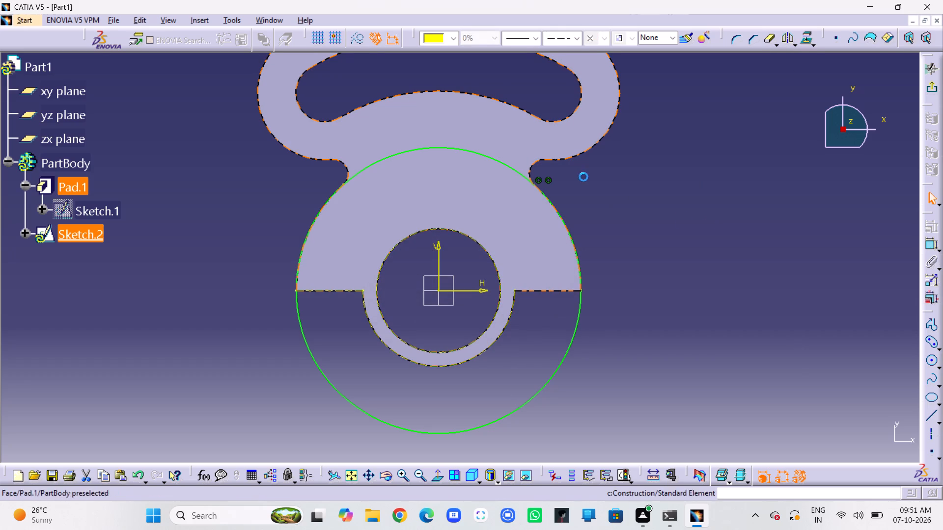
left_click(709, 225)
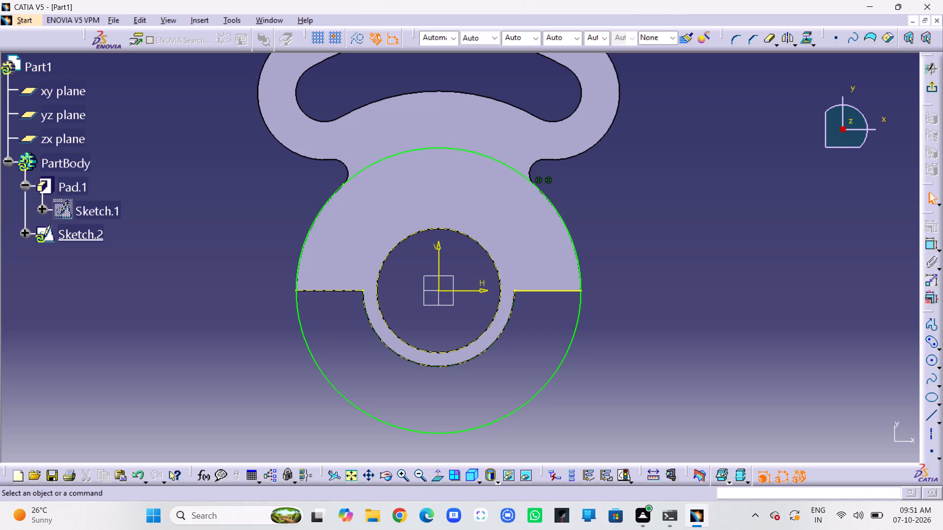
left_click(507, 322)
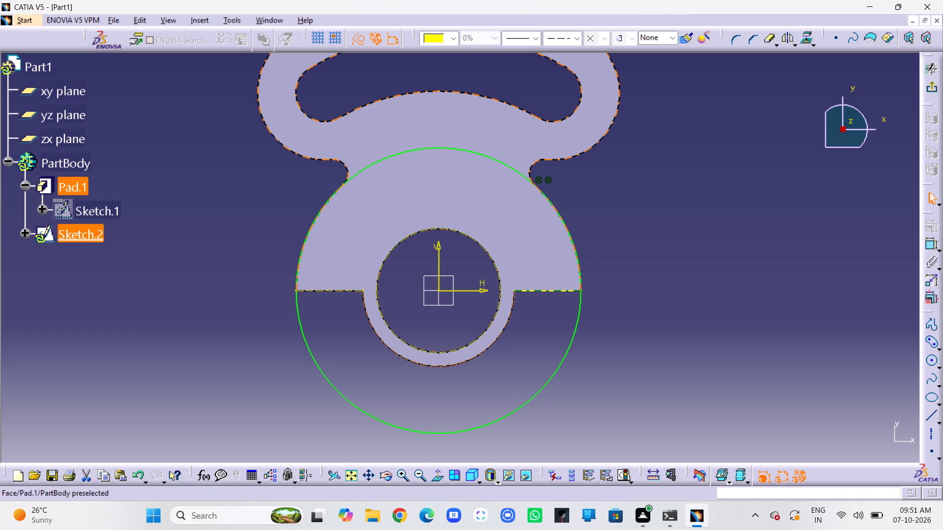
left_click(420, 350, "ctrl")
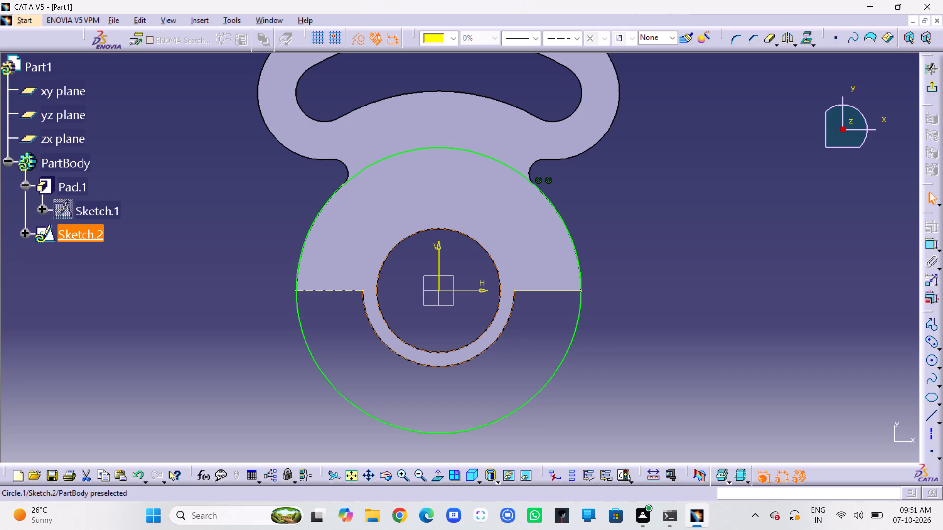
left_click(361, 41)
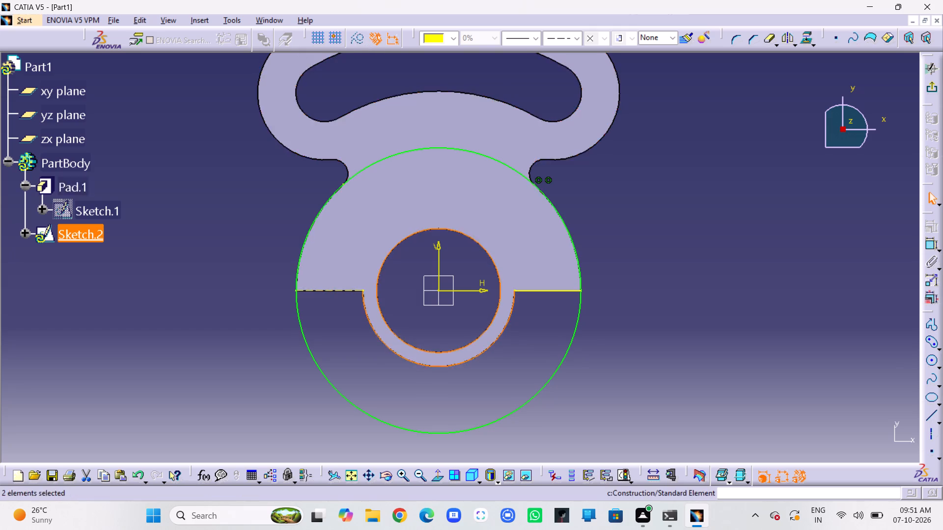
left_click(341, 348)
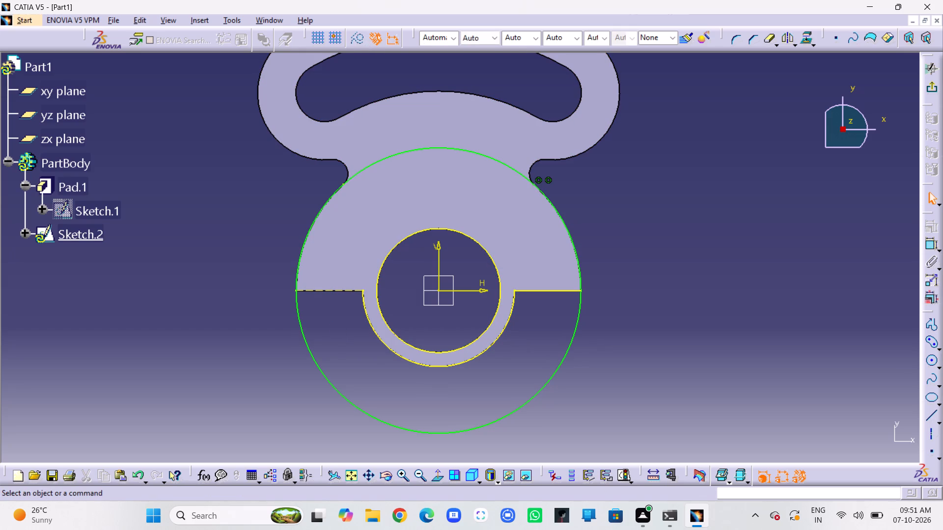
left_click(337, 290)
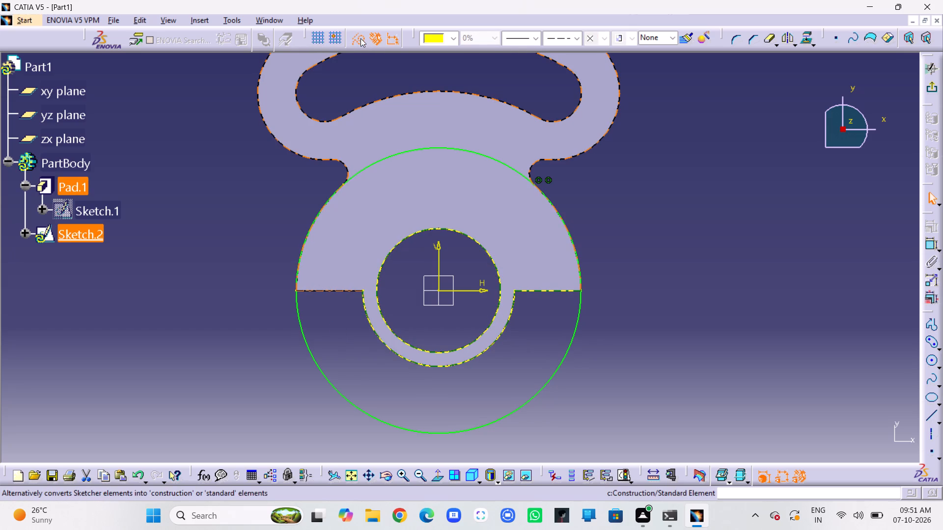
left_click(361, 38)
left_click(142, 257)
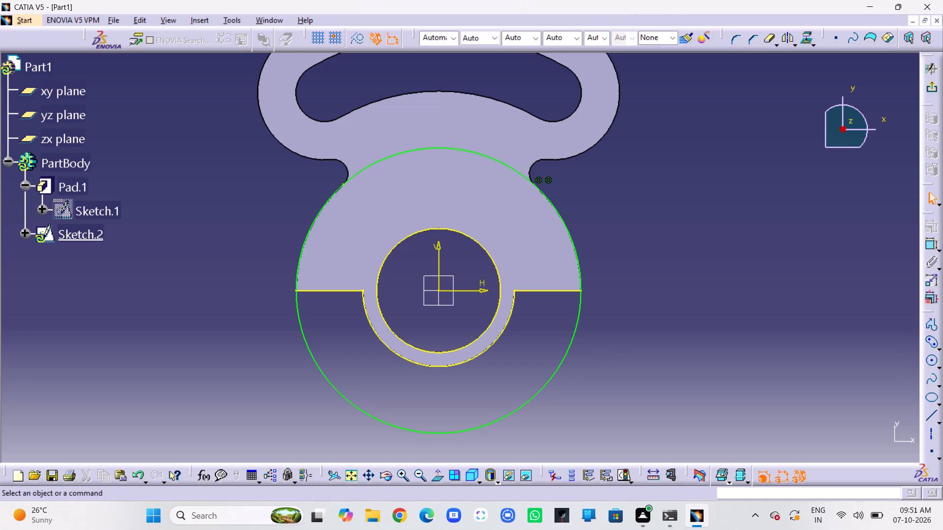
Trim away the lower half of the 138 mm radius circle below the straight edges with Quick Trim.
left_click(769, 40)
left_click(544, 388)
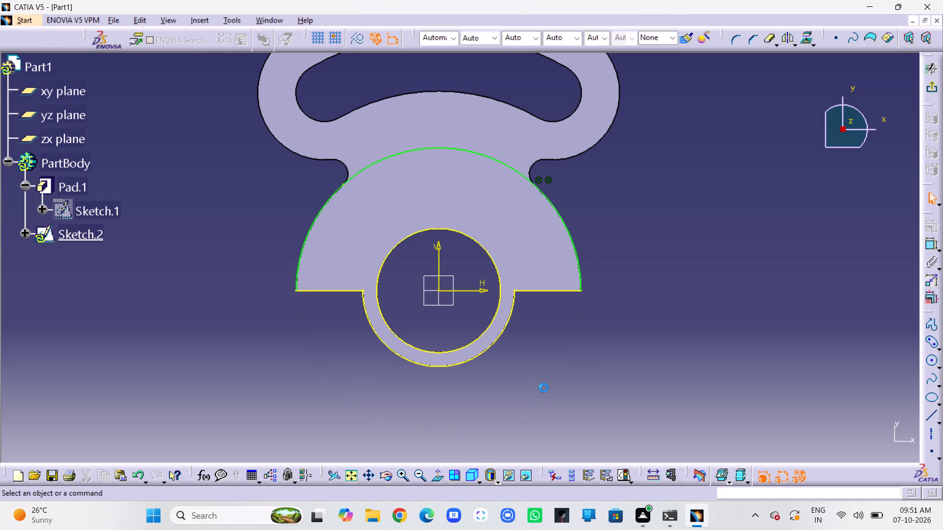
left_click(641, 361)
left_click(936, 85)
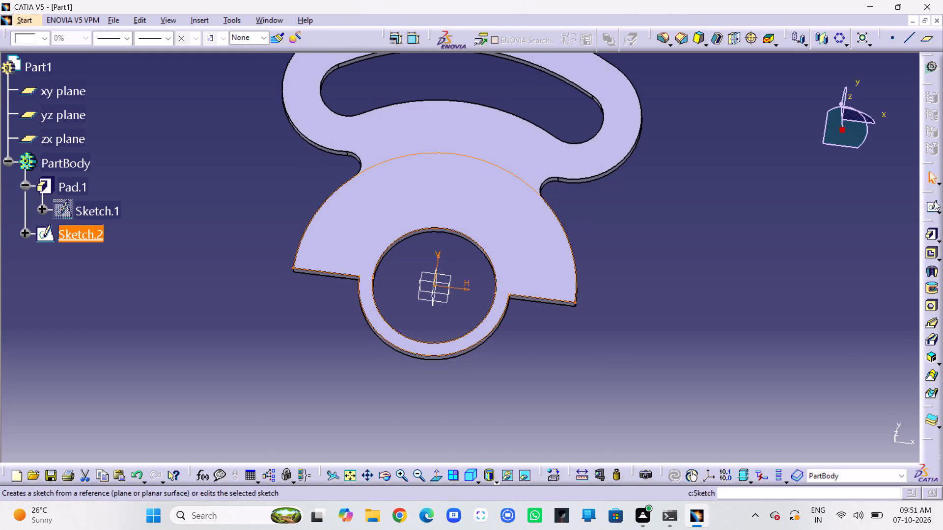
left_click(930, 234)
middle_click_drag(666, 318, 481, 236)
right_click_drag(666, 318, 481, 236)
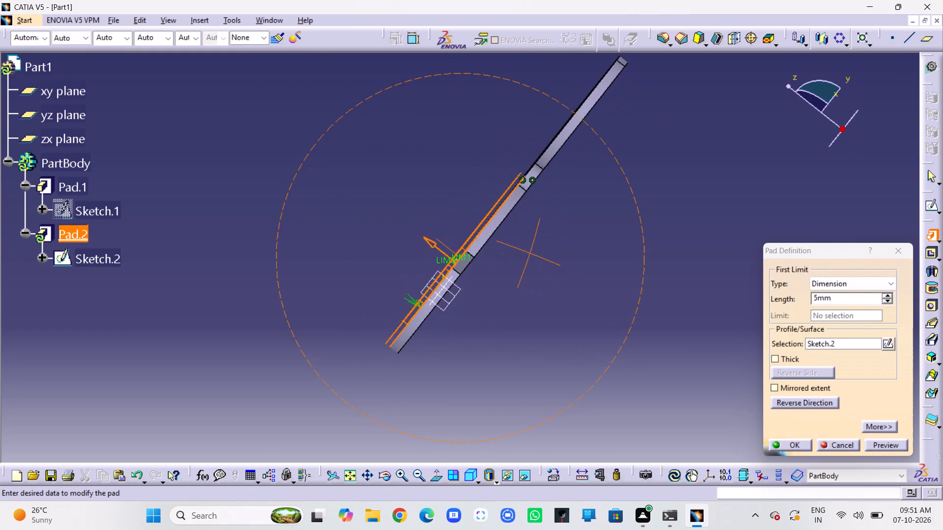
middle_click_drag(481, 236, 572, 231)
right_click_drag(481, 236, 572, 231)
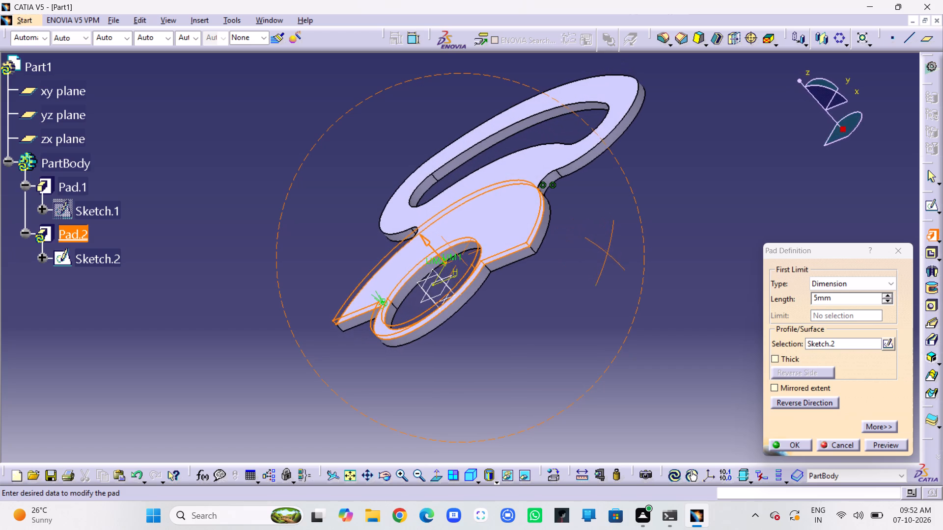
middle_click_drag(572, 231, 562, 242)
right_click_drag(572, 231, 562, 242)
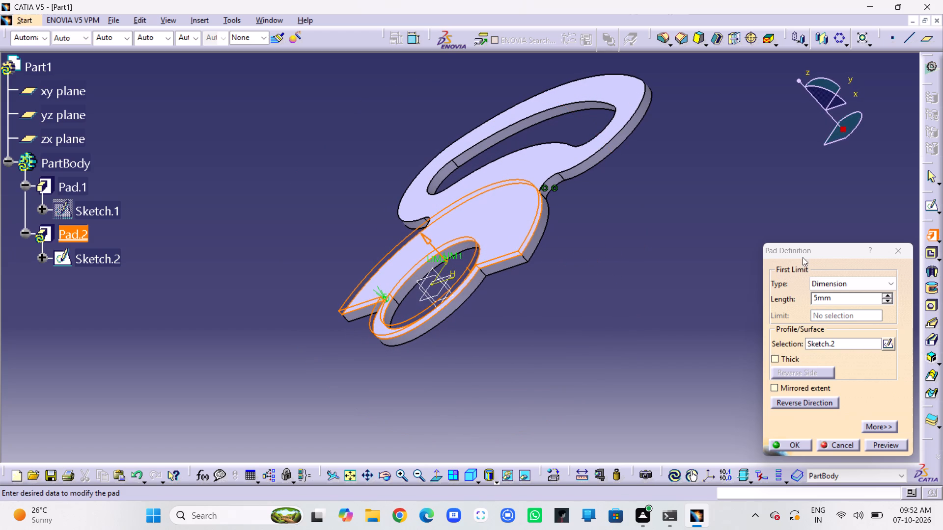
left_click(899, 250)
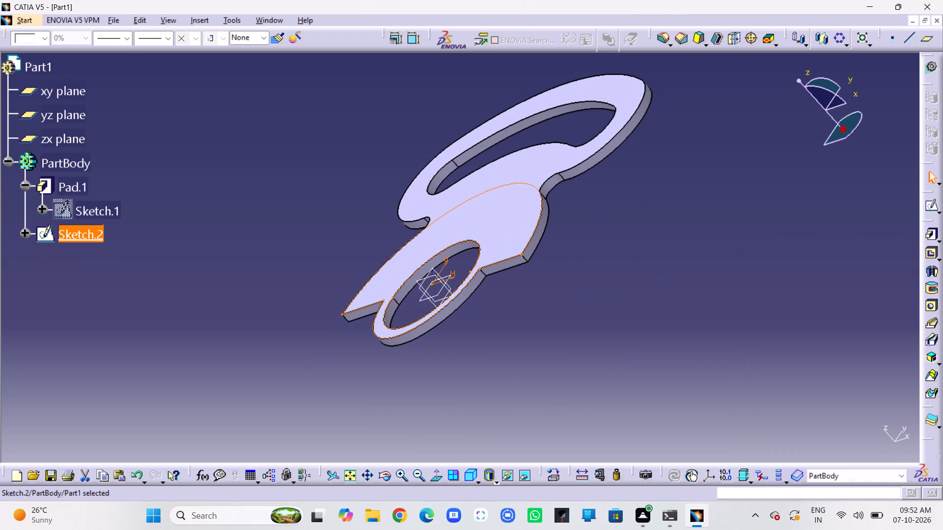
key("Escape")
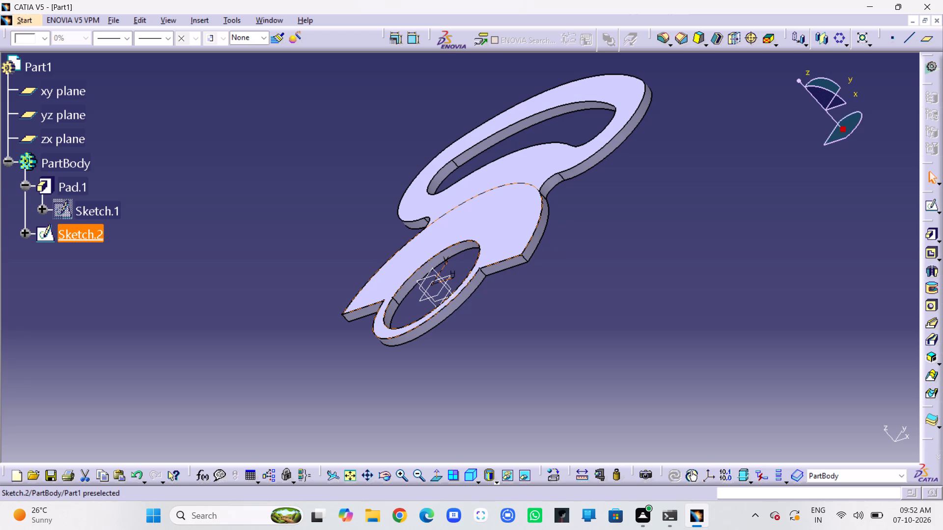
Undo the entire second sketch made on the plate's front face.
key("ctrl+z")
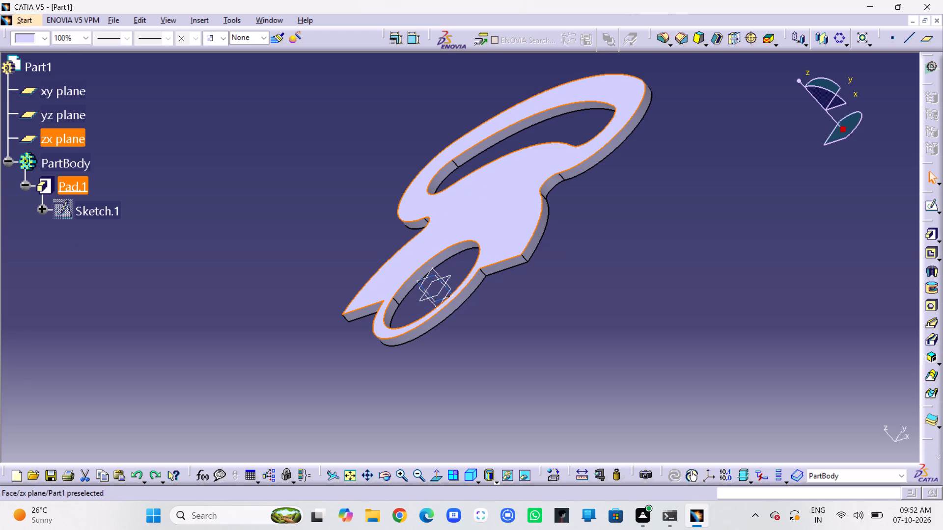
Open a new sketch on the xy plane and project the first pad's left-hand straight bottom edge into it.
left_click(447, 276)
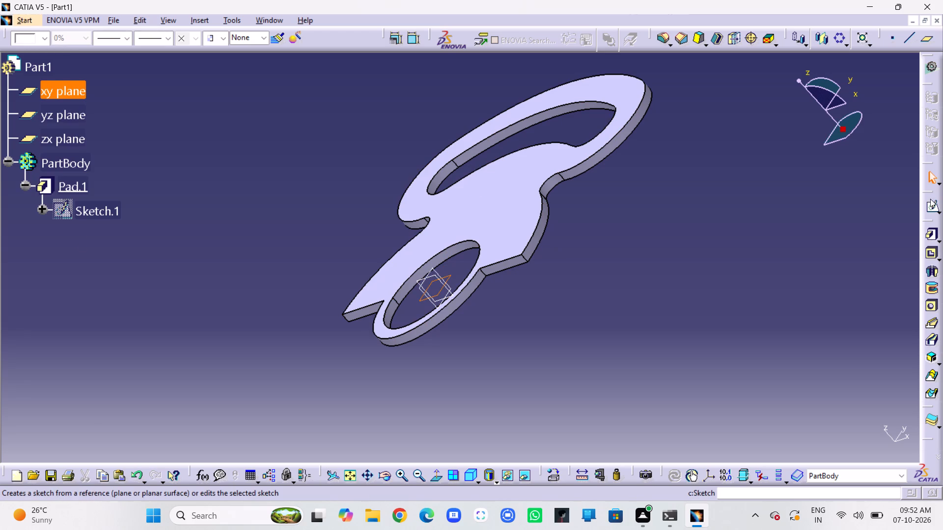
left_click(932, 207)
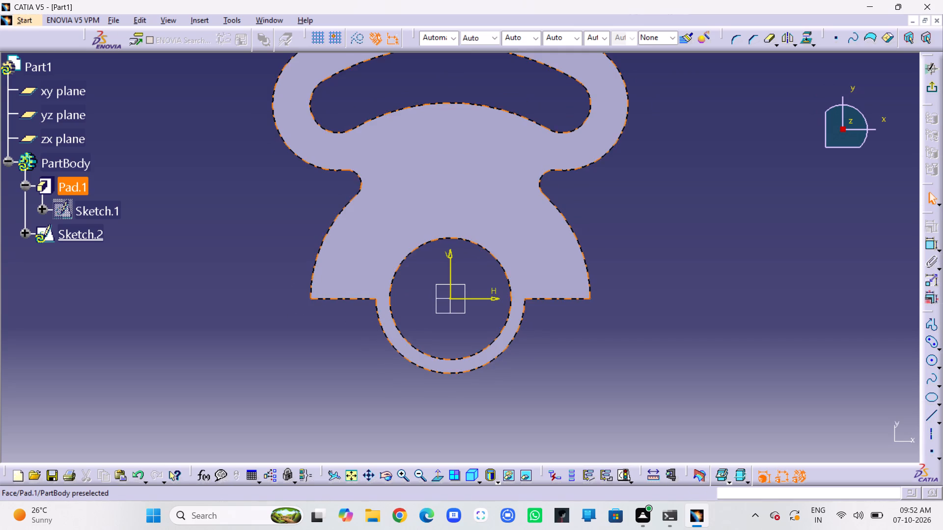
left_click(505, 268, "shift")
left_click(522, 318, "shift")
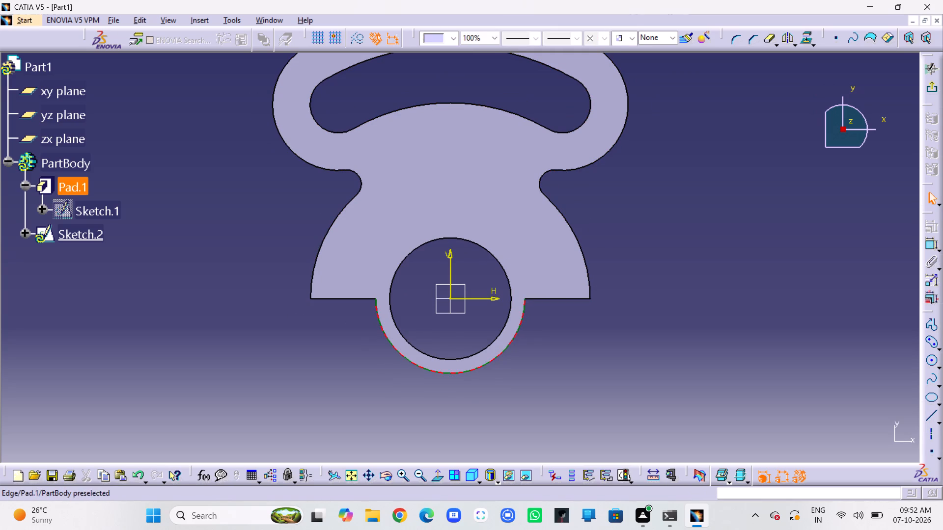
left_click(555, 297, "shift")
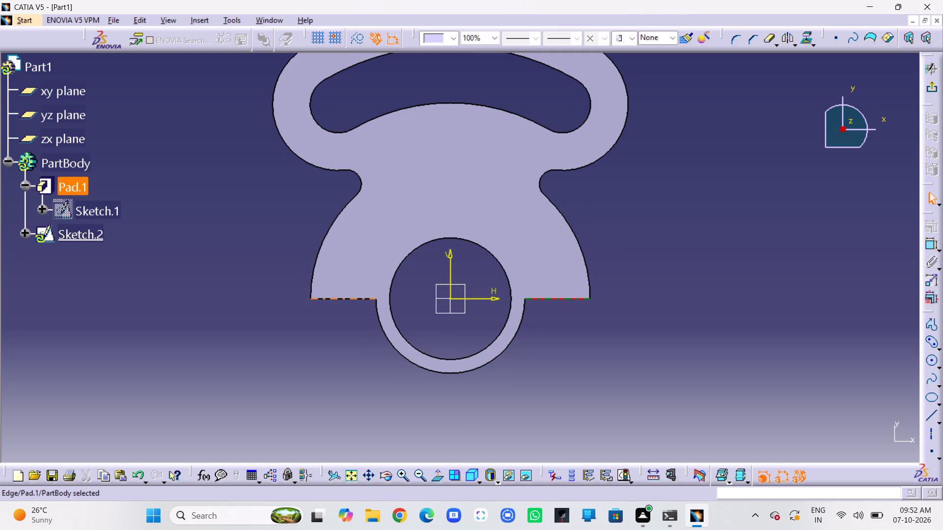
left_click(362, 297, "shift")
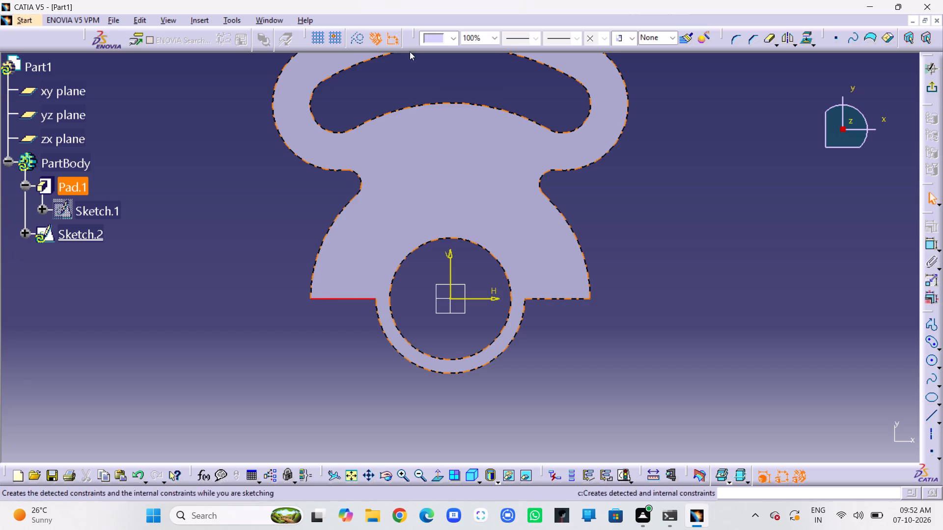
left_click(809, 41)
left_click(816, 293)
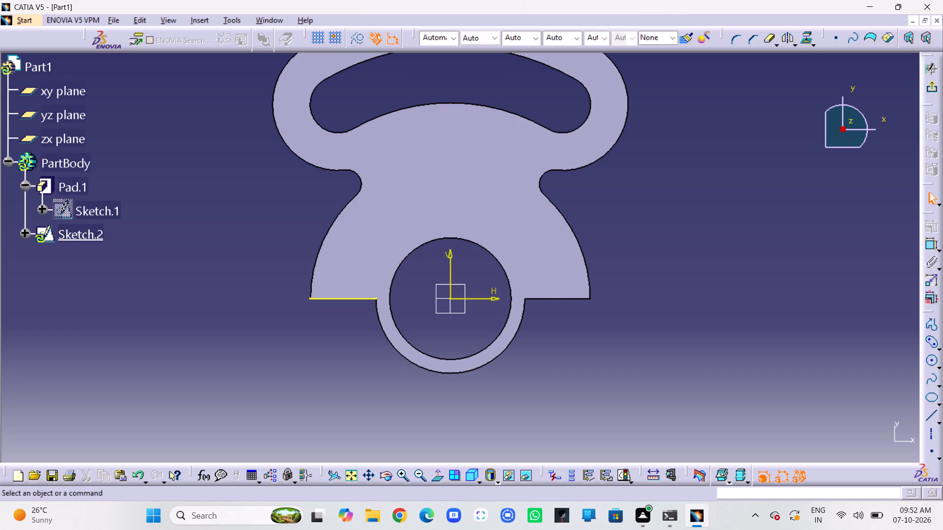
Project the first pad's other straight bottom edge, outer ring arc and central hole circle into the sketch.
left_click(559, 298, "shift")
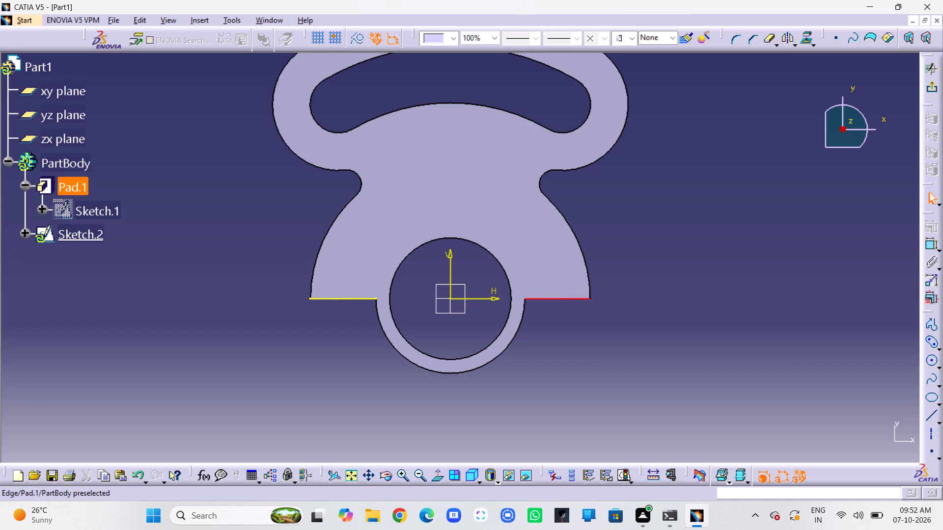
left_click(517, 334, "shift")
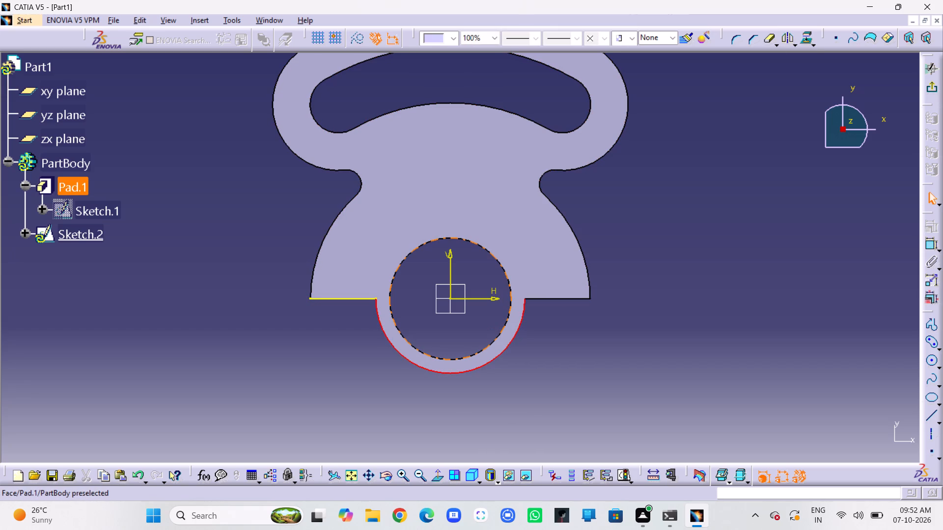
left_click(501, 332, "shift")
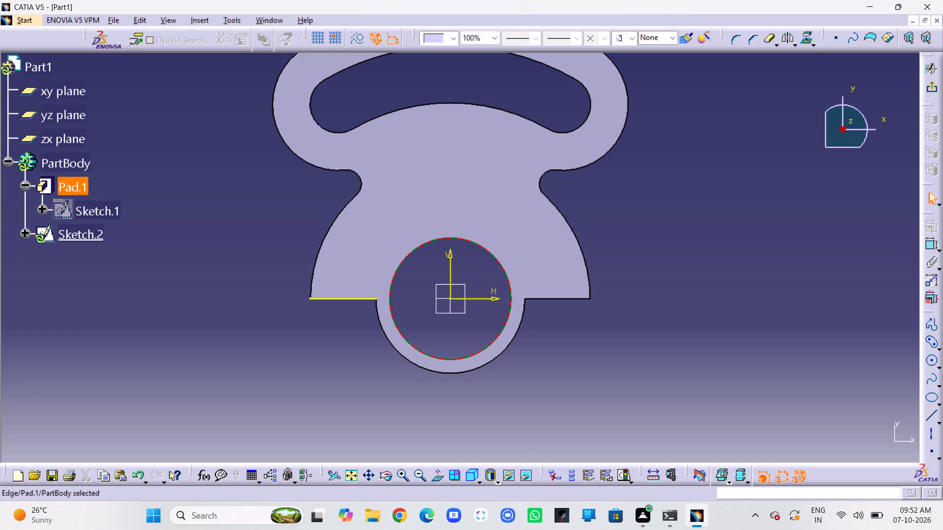
left_click(559, 297, "ctrl")
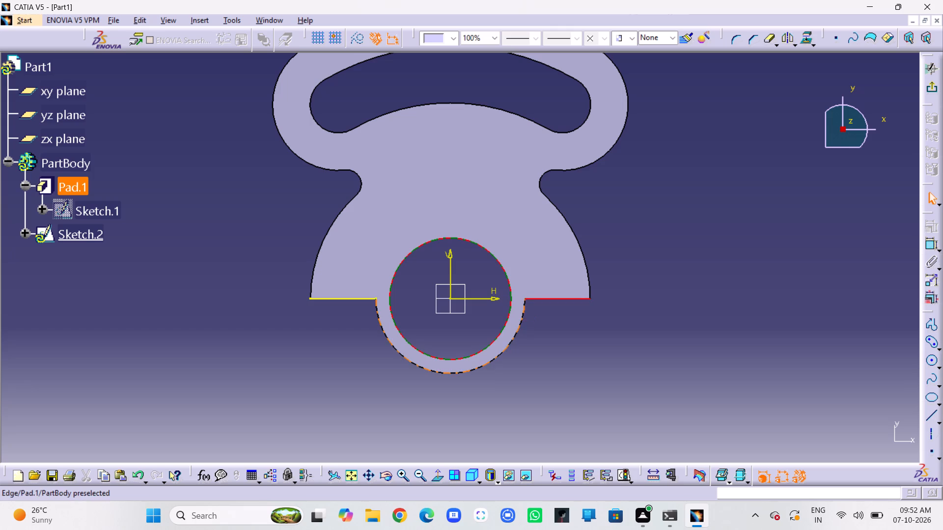
left_click(518, 334, "ctrl")
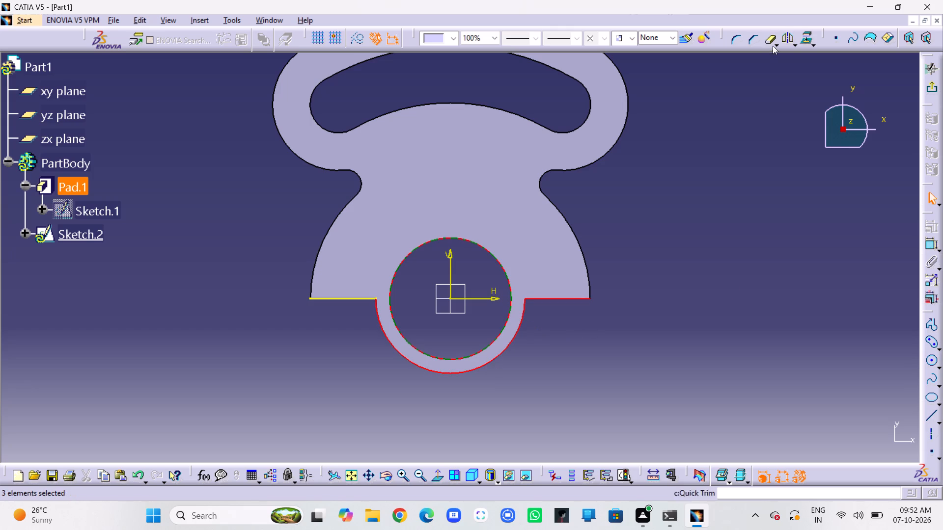
left_click(803, 41)
left_click(776, 267)
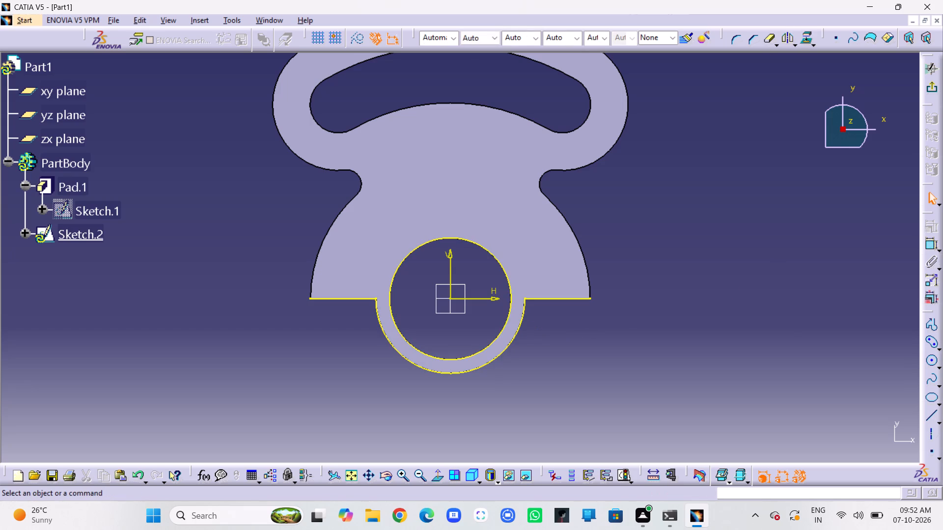
Draw a circle of 138 mm radius centred on the origin, passing through the outer end of a projected bottom edge.
left_click(931, 362)
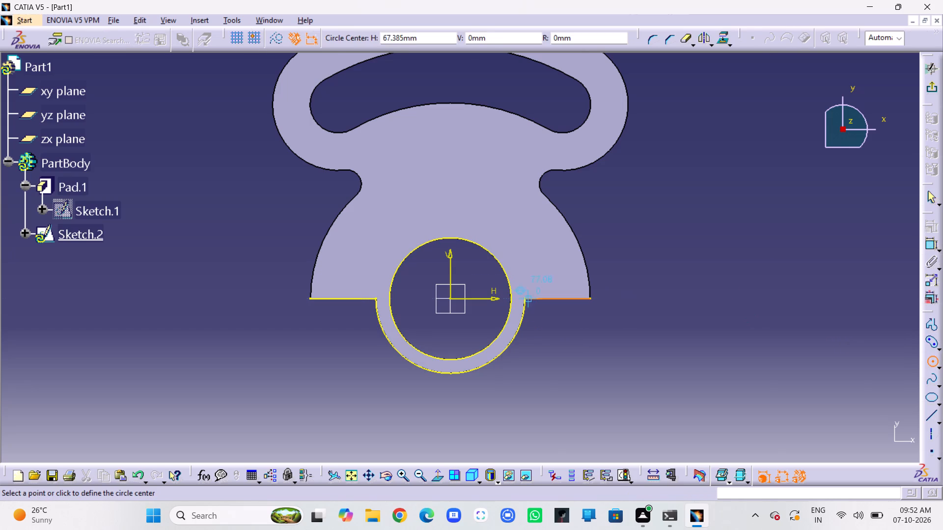
left_click(450, 300)
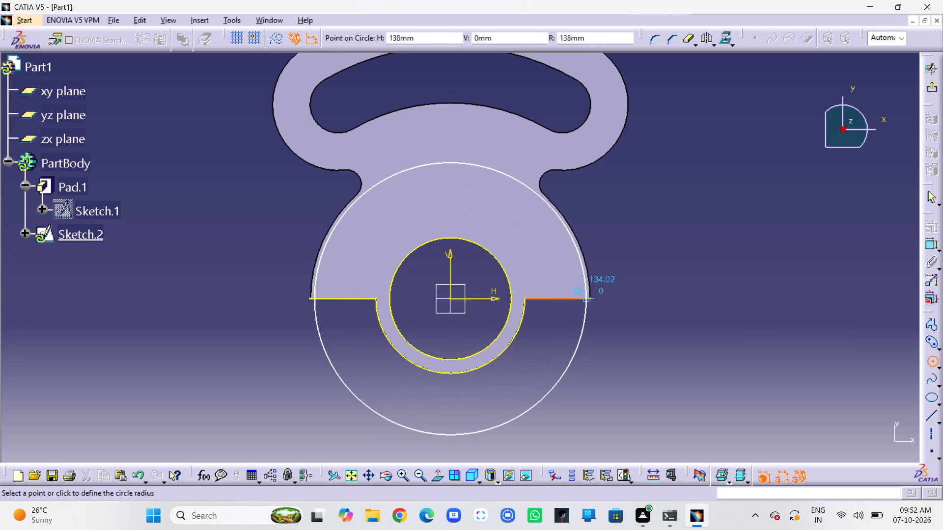
left_click(590, 297)
left_click(845, 244)
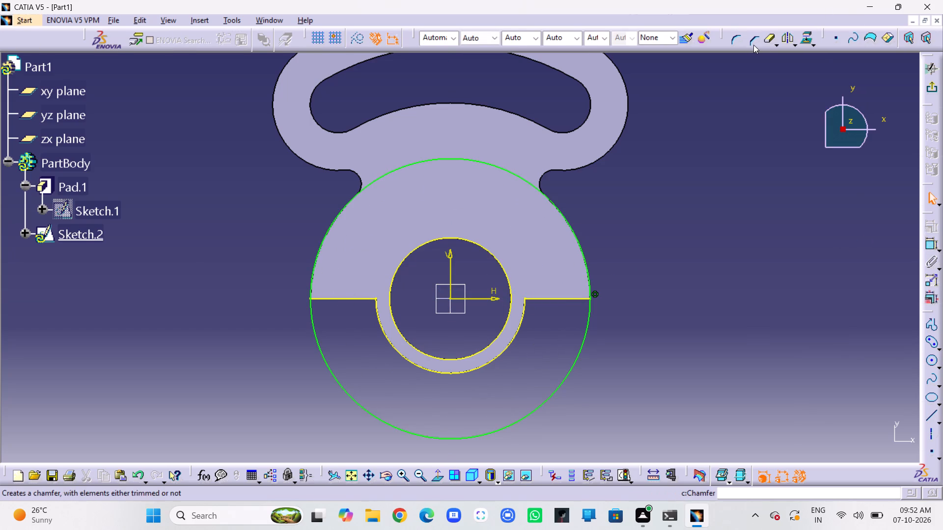
Trim away the lower half of the 138 mm radius circle below the straight edges with Quick Trim.
left_click(768, 39)
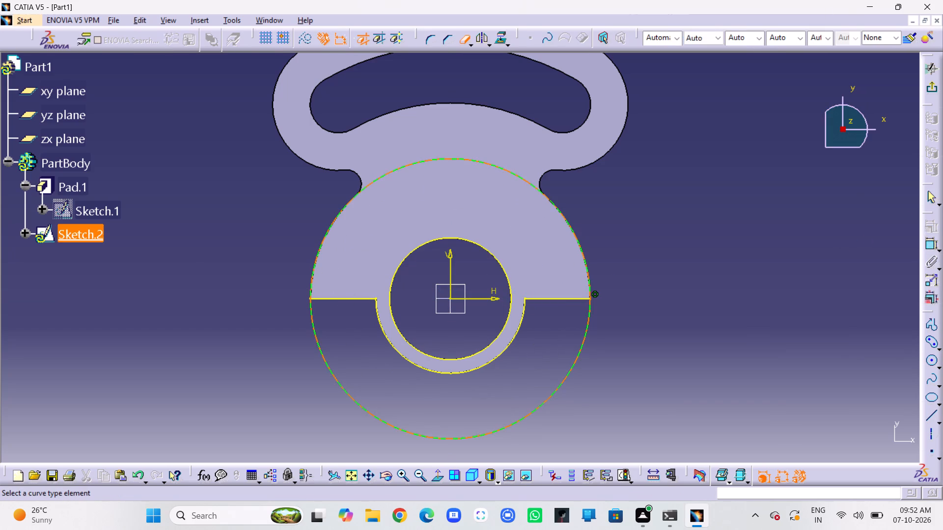
left_click(580, 347)
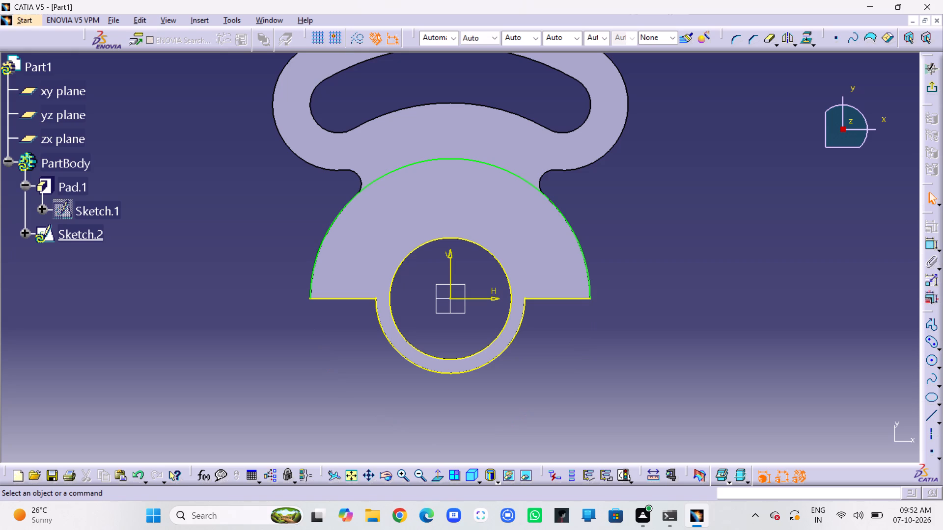
Exit the sketch and pad its half-disc and ring profile with a length of 15 mm and mirrored extent.
left_click(932, 87)
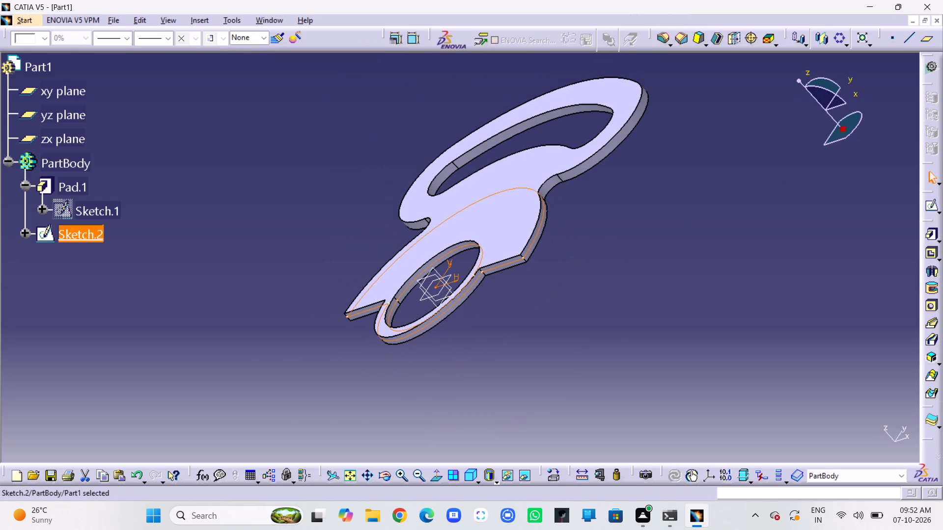
left_click(934, 235)
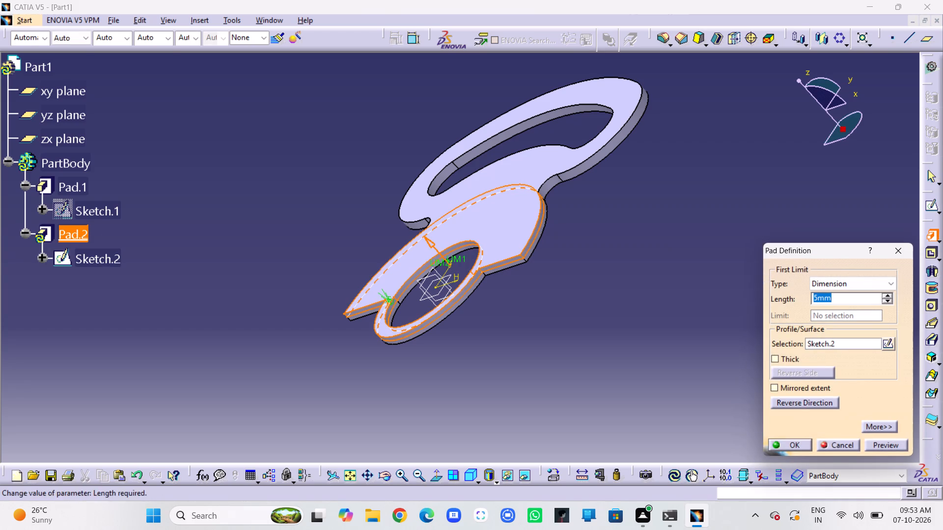
left_click(773, 389)
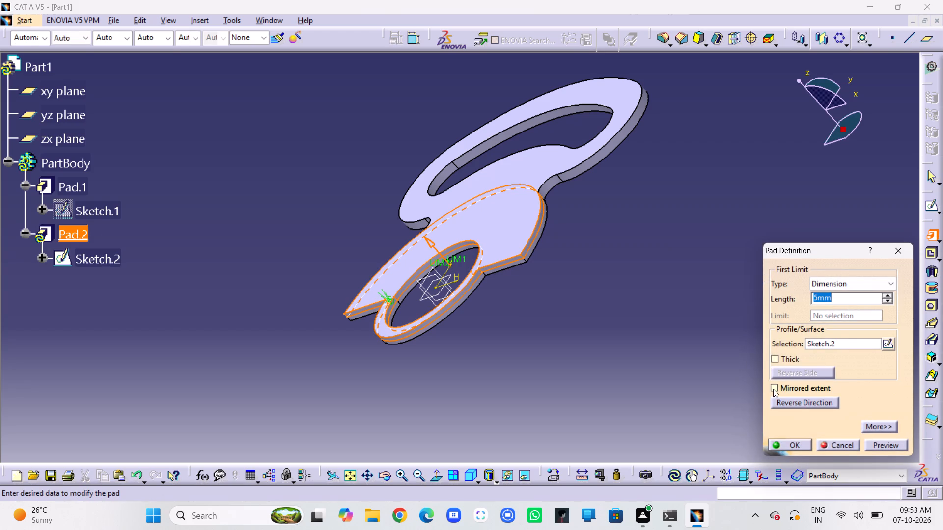
double_click(839, 299)
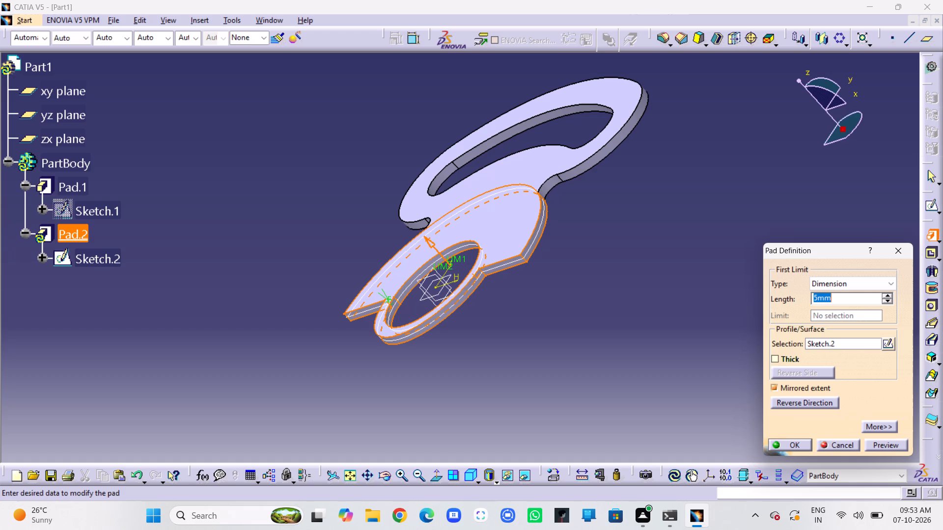
type("15")
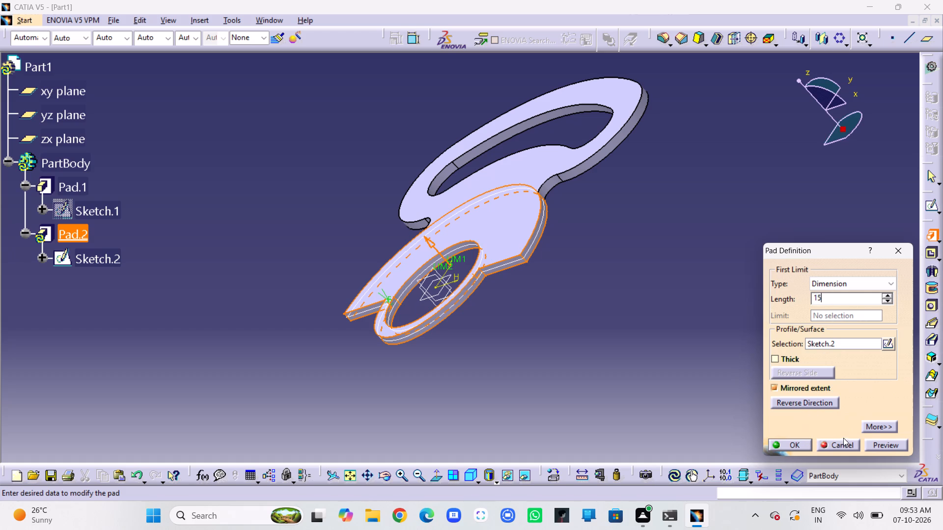
left_click(880, 444)
left_click(797, 443)
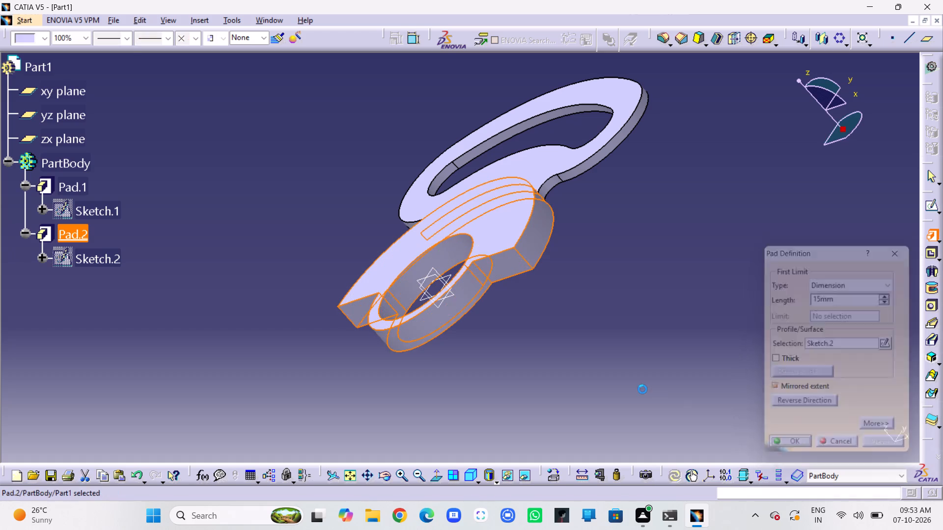
left_click(642, 389)
Examine the thickened half-disc and ring against the slotted plate from several angles.
middle_click_drag(654, 384, 654, 384)
right_click_drag(654, 384, 597, 461)
middle_click_drag(654, 384, 597, 461)
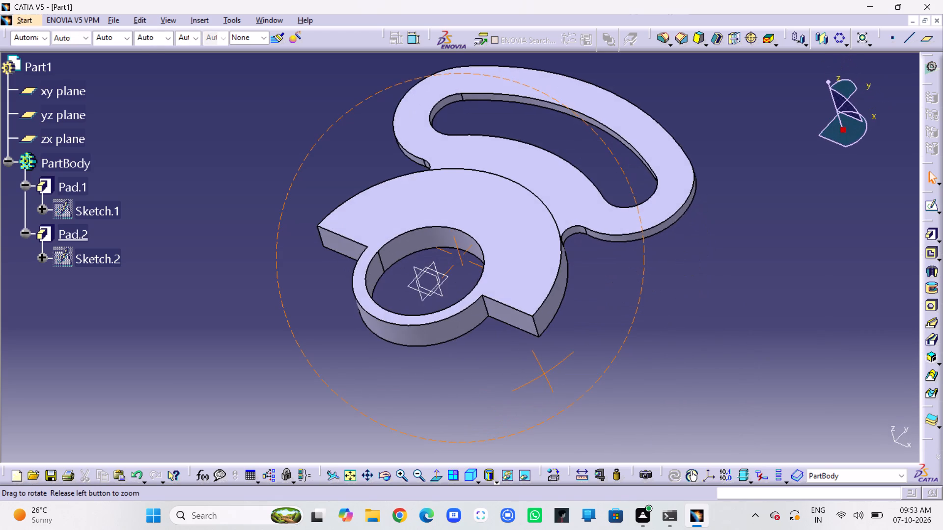
middle_click_drag(597, 461, 668, 420)
right_click_drag(597, 461, 674, 419)
middle_click_drag(583, 408, 642, 422)
right_click_drag(583, 408, 637, 413)
middle_click_drag(597, 369, 522, 368)
right_click_drag(597, 369, 522, 368)
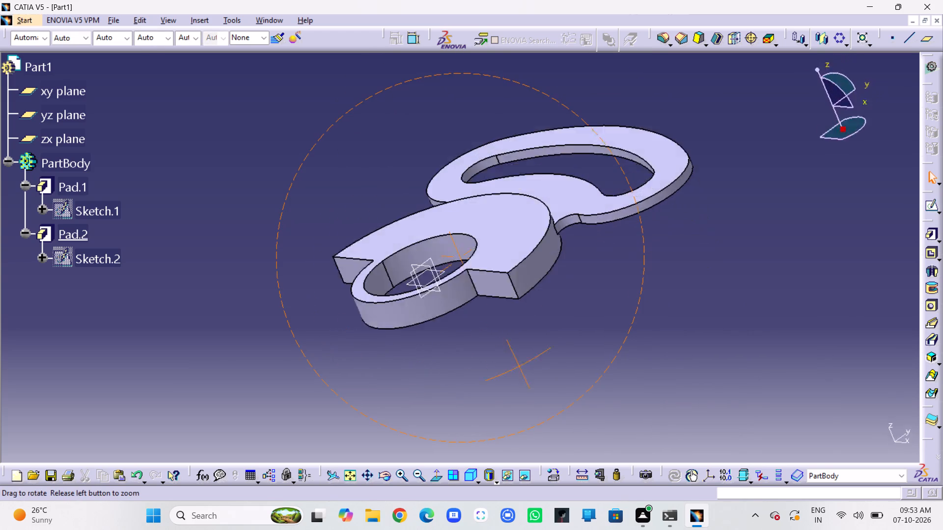
middle_click_drag(522, 368, 638, 358)
right_click_drag(522, 368, 638, 358)
middle_click_drag(533, 346, 566, 403)
right_click(553, 377)
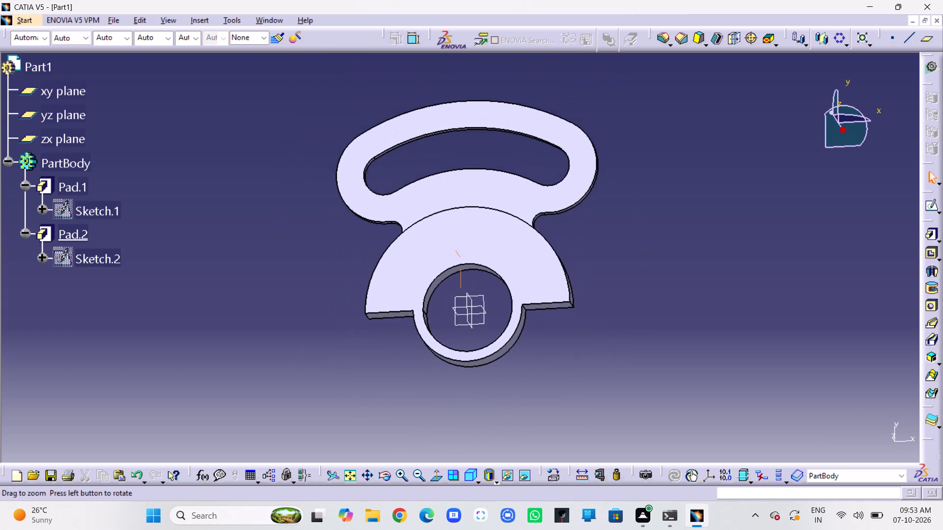
middle_click_drag(566, 403, 567, 386)
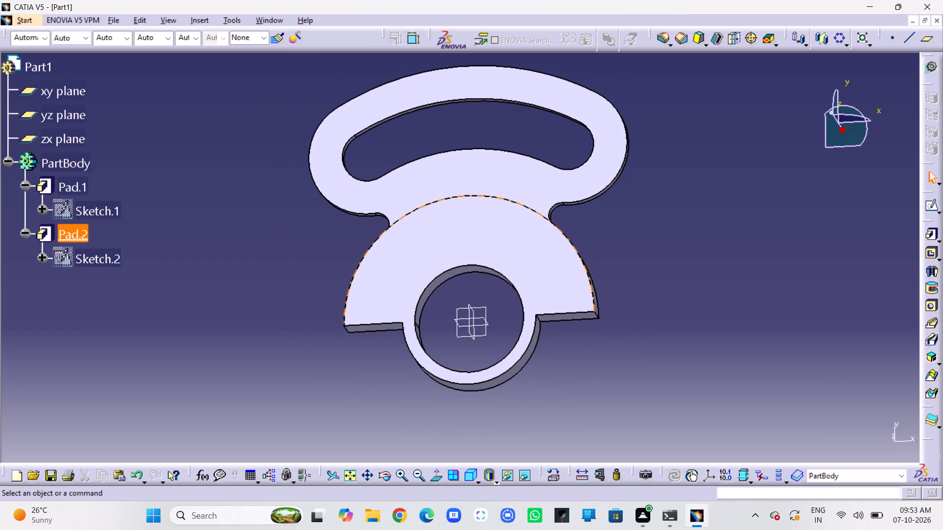
left_click(556, 280)
left_click(881, 209)
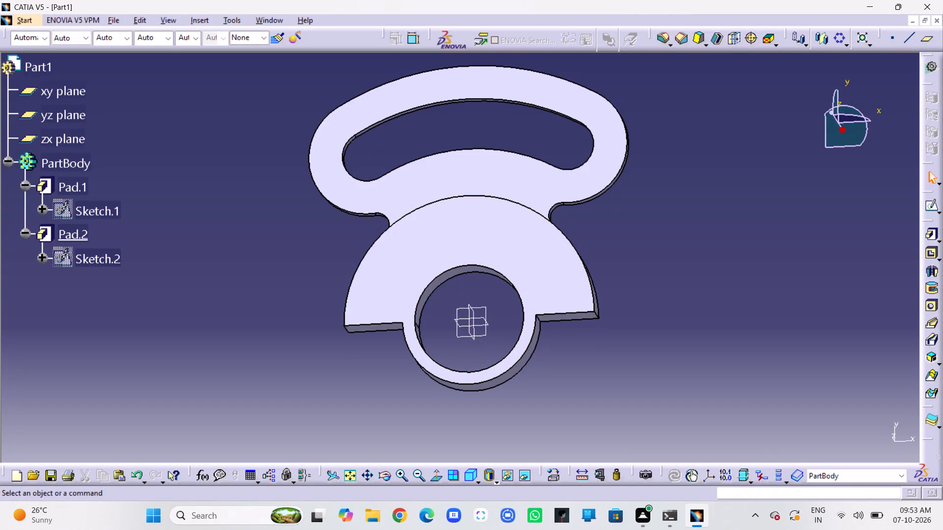
On the half-disc's front face, sketch a construction circle of about 105 mm radius centred on the origin.
left_click(533, 279)
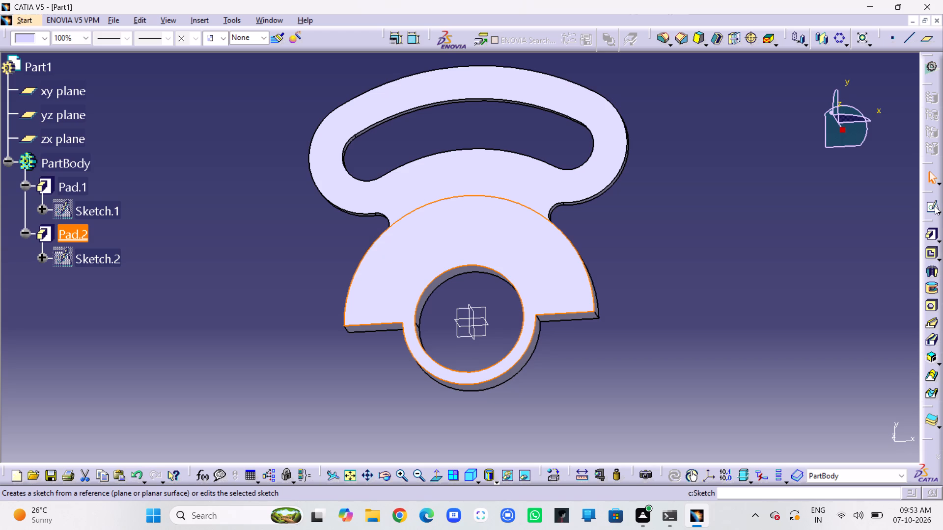
left_click(934, 206)
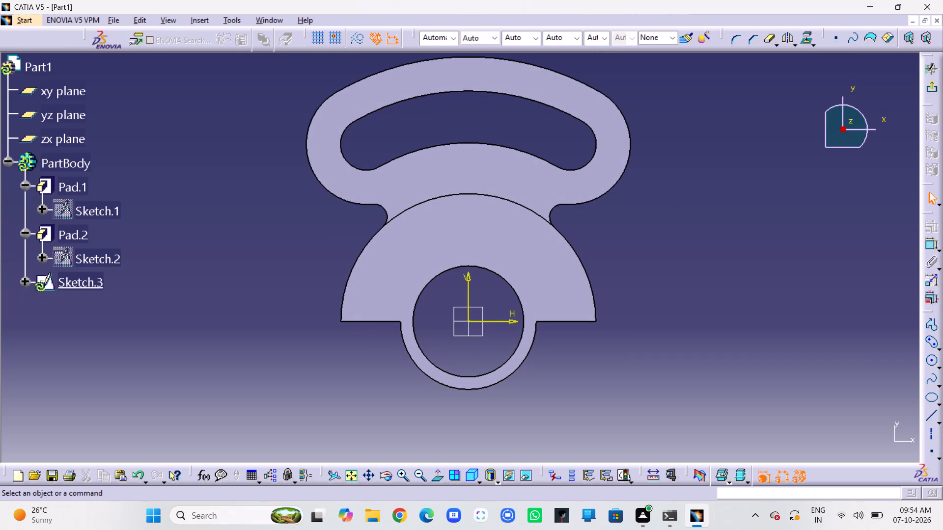
left_click(934, 361)
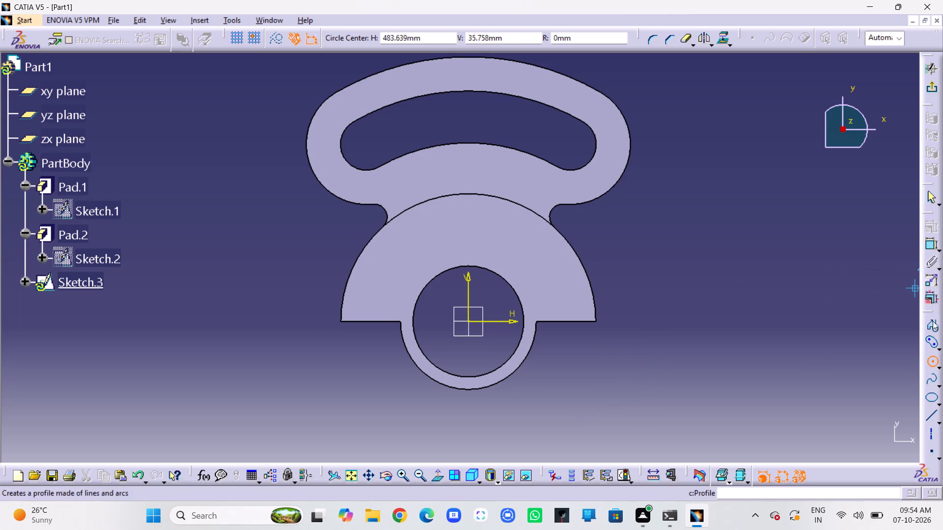
left_click(468, 320)
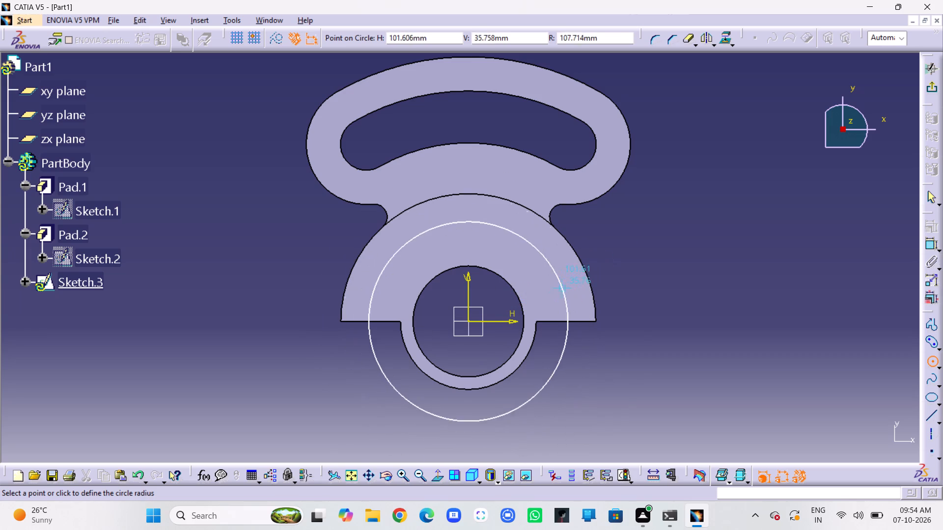
left_click(558, 282)
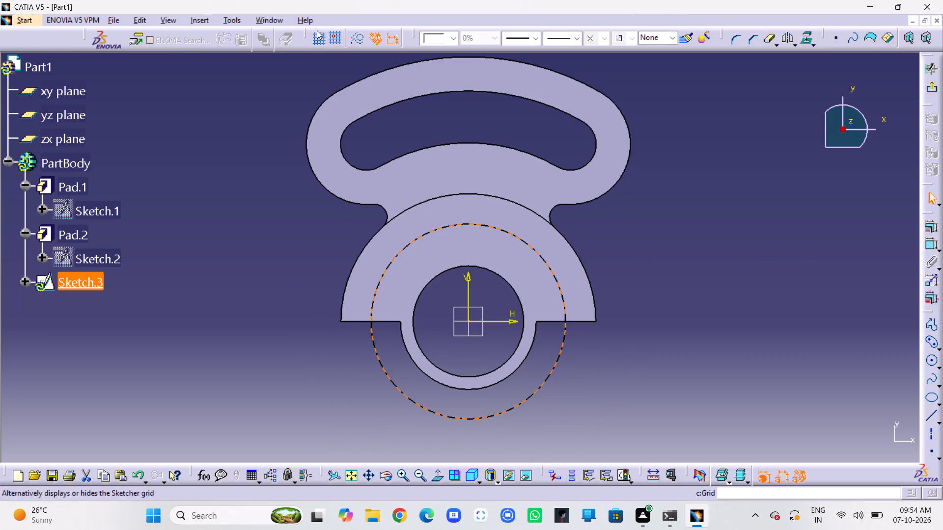
left_click(355, 38)
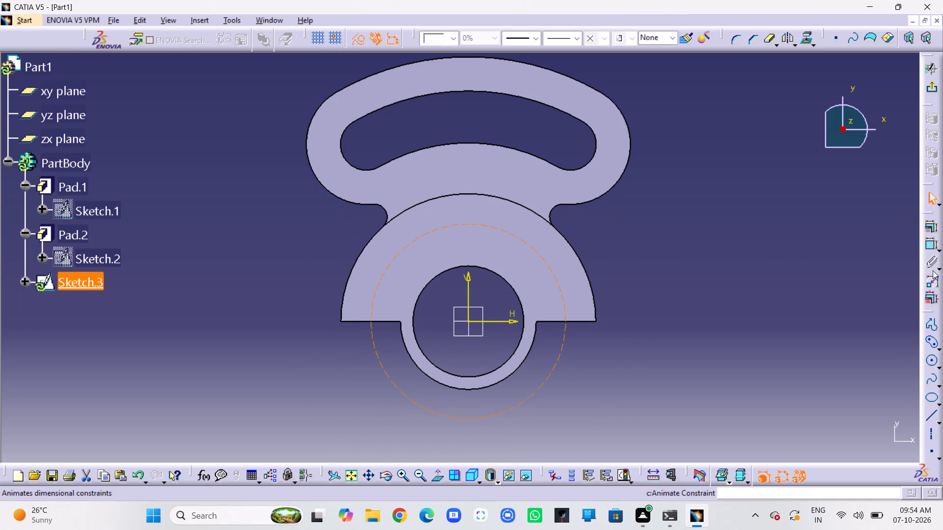
Dimension the construction circle as a diameter and set it to 212 mm.
left_click(929, 246)
left_click(670, 245)
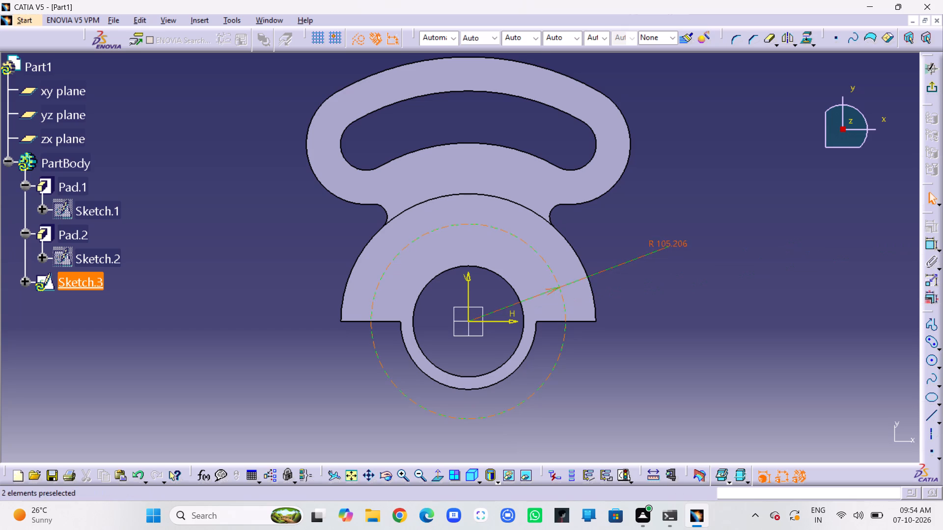
double_click(685, 245)
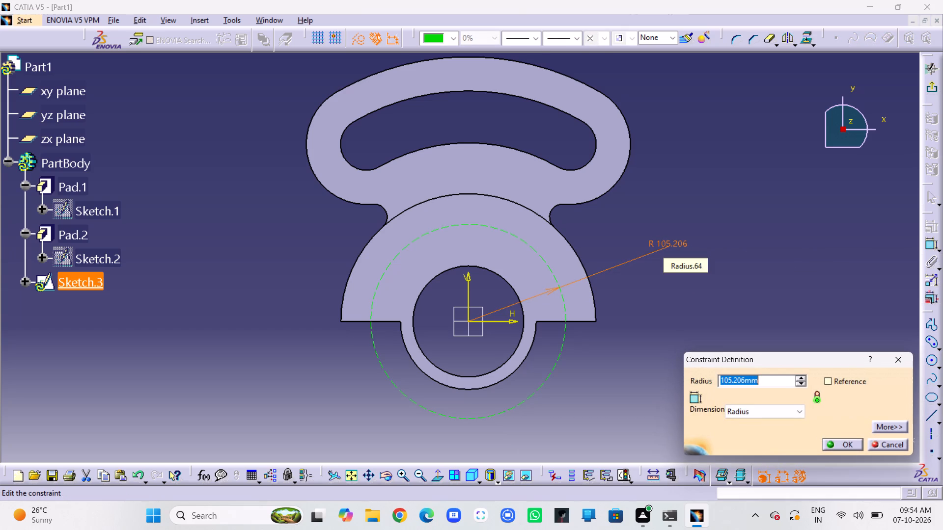
key("2")
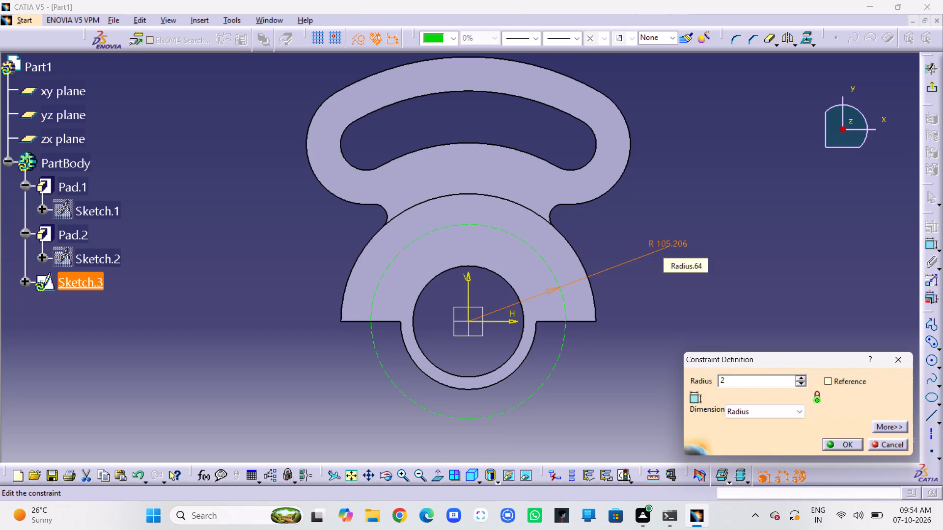
type("12")
left_click(768, 414)
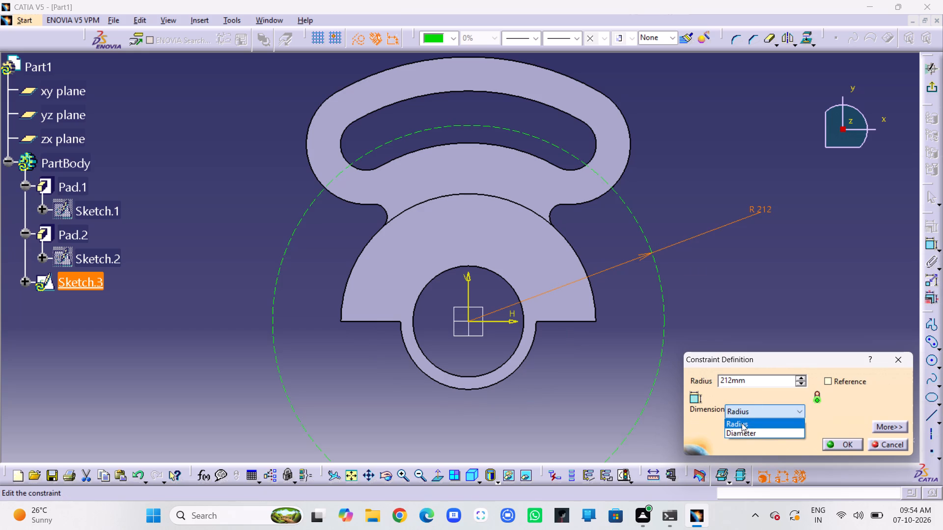
left_click(743, 432)
double_click(754, 379)
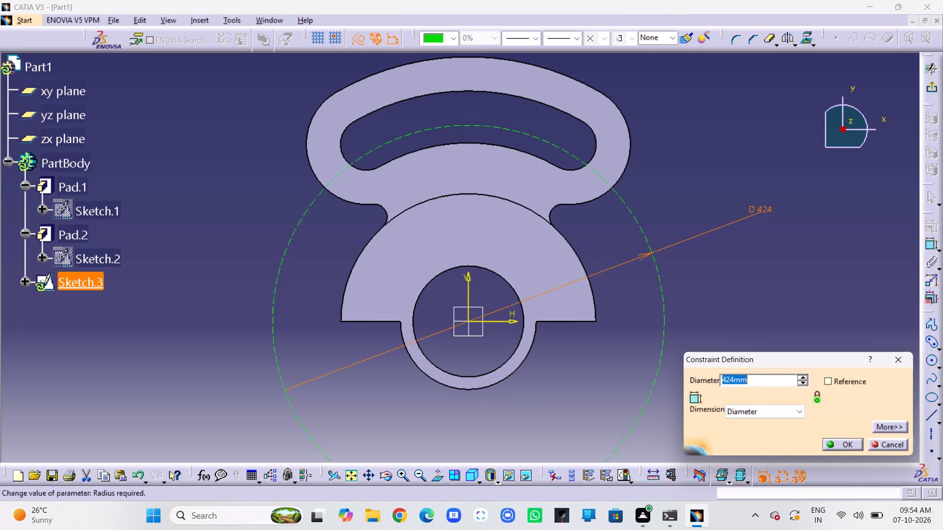
type("212")
left_click(853, 444)
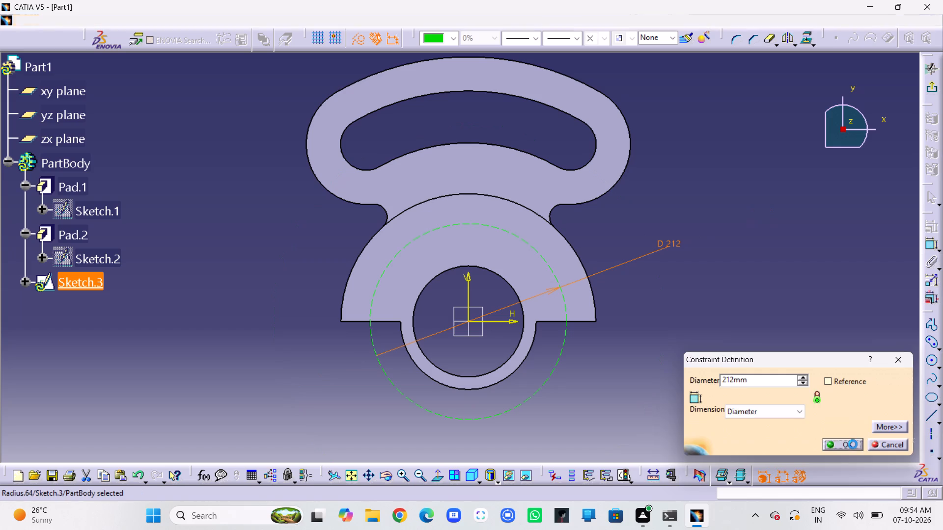
left_click(638, 374)
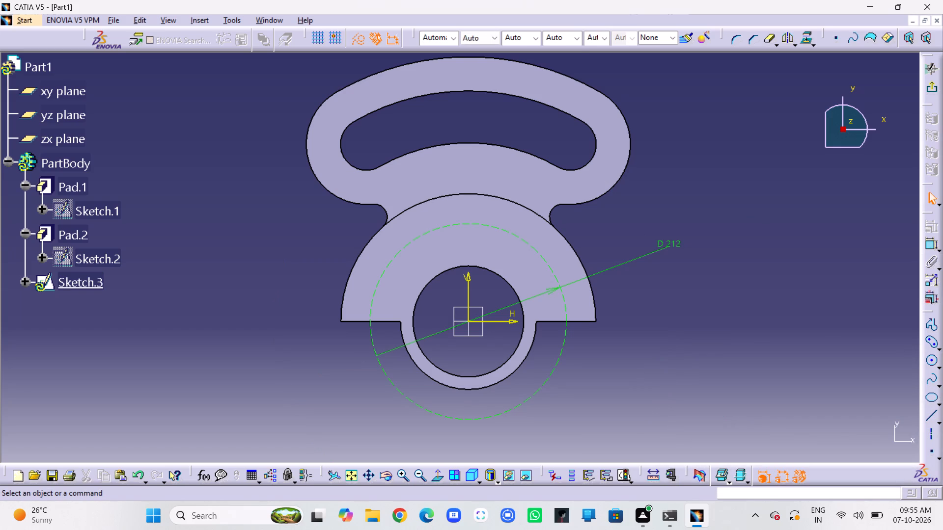
Draw a standard circle of about 27 mm radius centred where the construction circle meets the half-disc's straight edge on the positive H side.
left_click(931, 360)
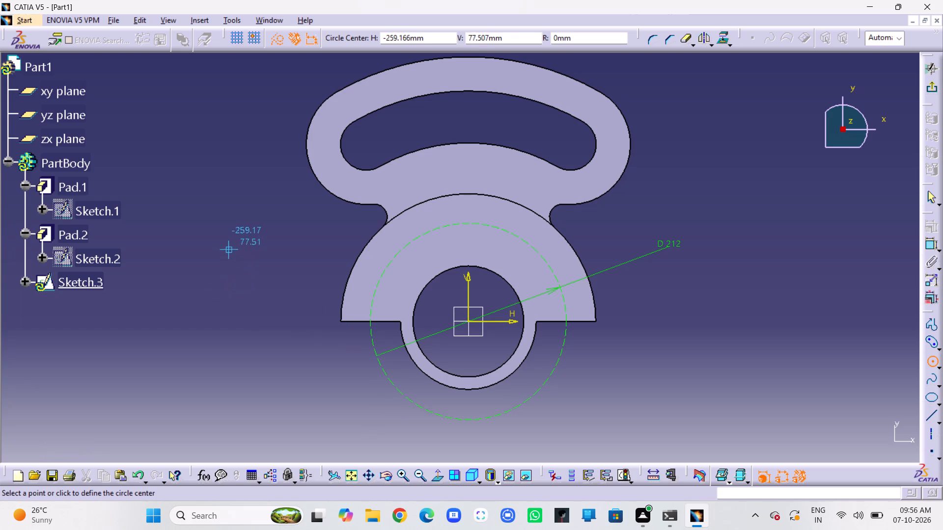
left_click(566, 322)
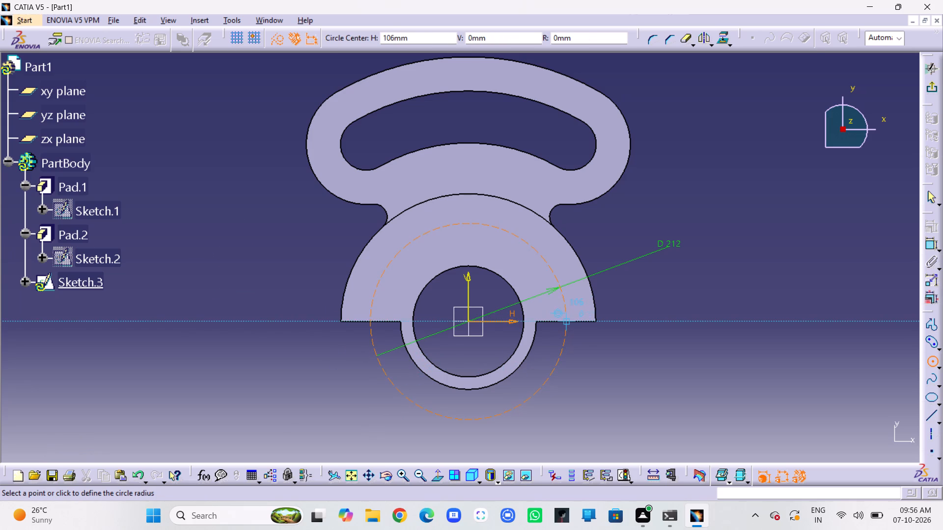
left_click(278, 38)
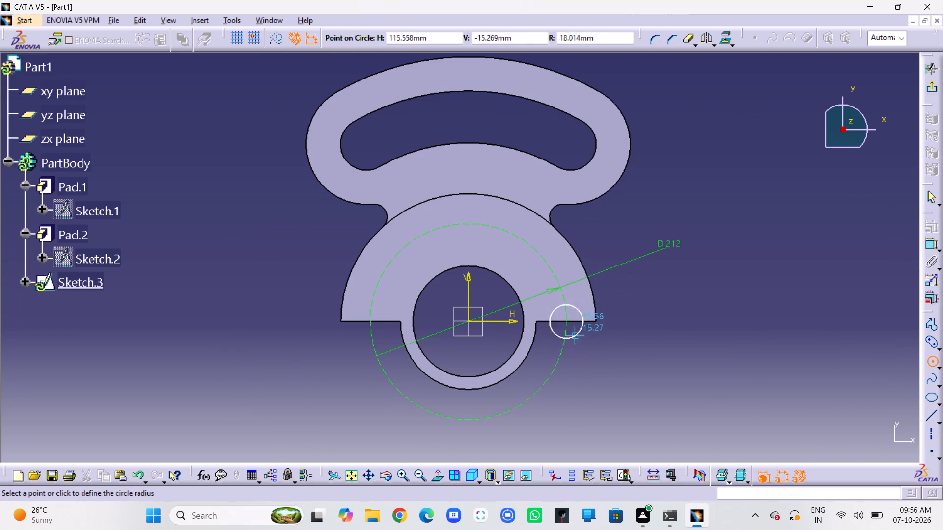
left_click(579, 342)
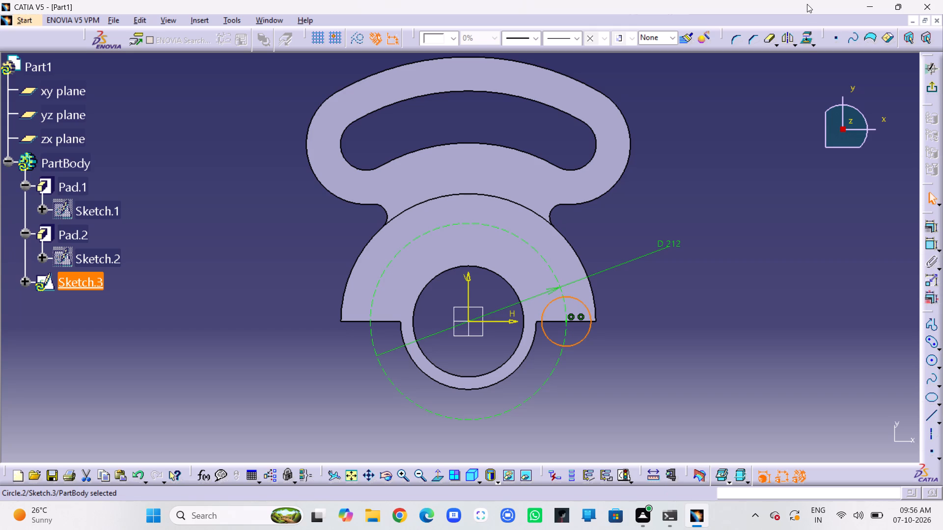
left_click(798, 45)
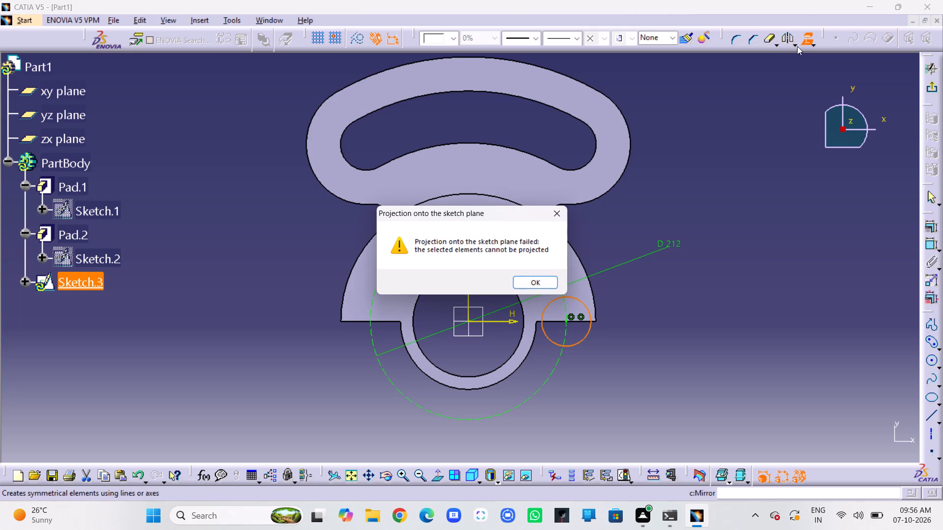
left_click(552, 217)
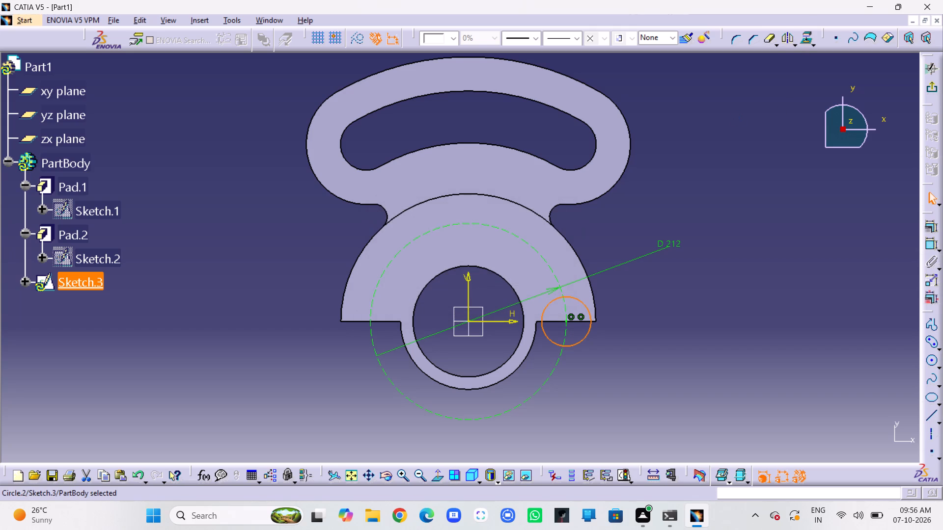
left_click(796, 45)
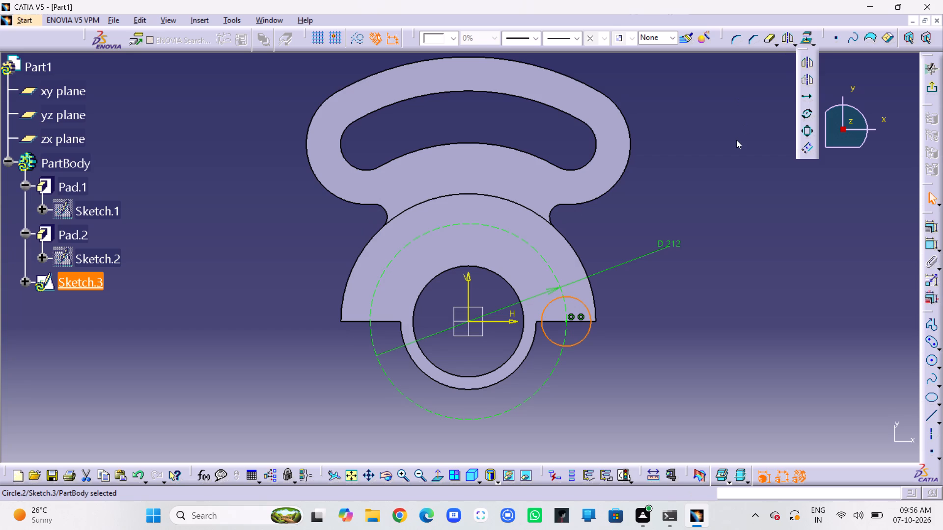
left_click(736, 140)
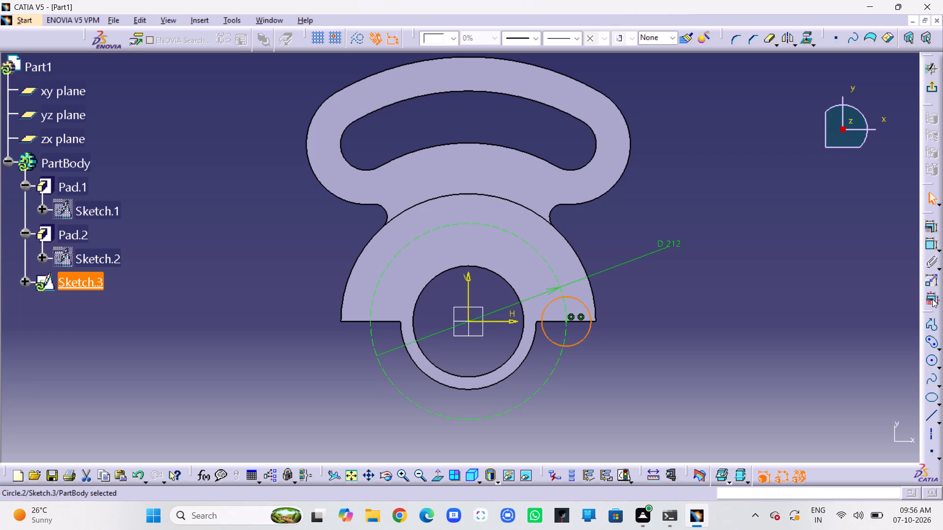
Dimension the small circle as a radius and set it to 18 mm.
left_click(934, 237)
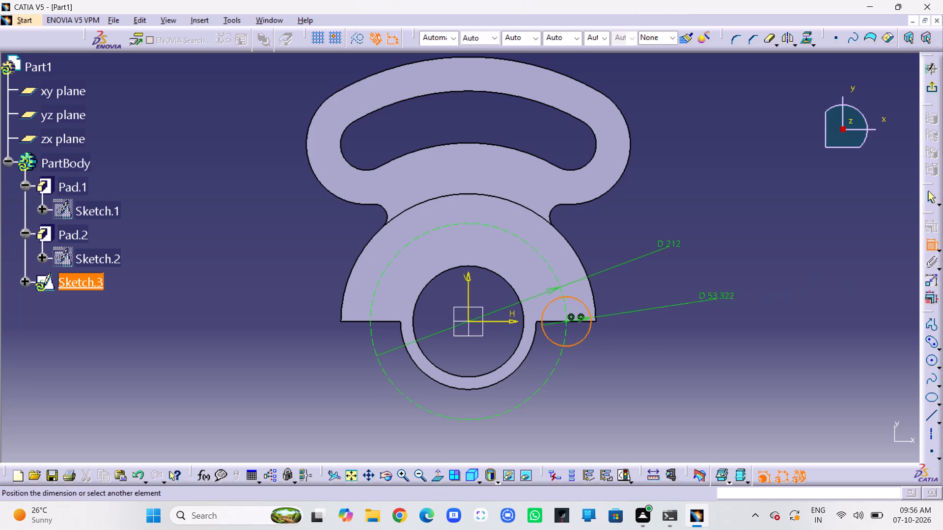
left_click(640, 286)
double_click(651, 284)
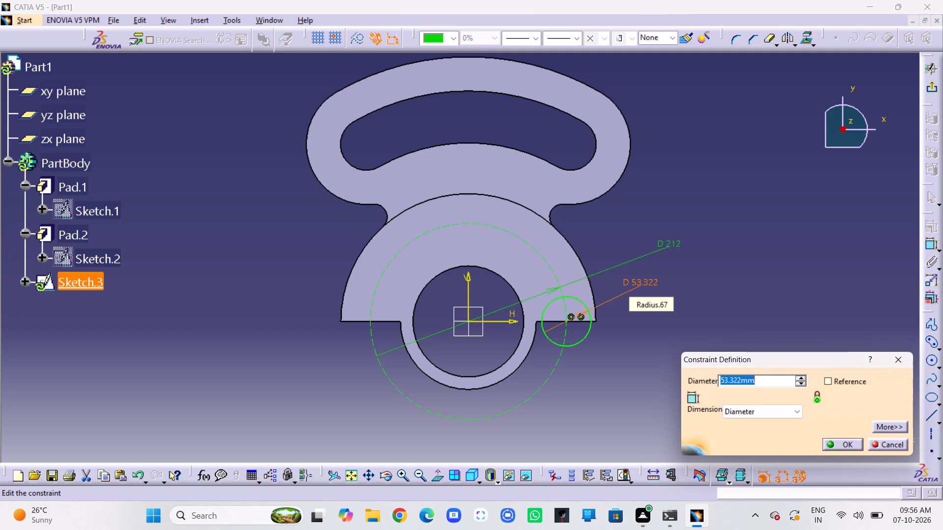
left_click(782, 410)
left_click(766, 424)
double_click(764, 378)
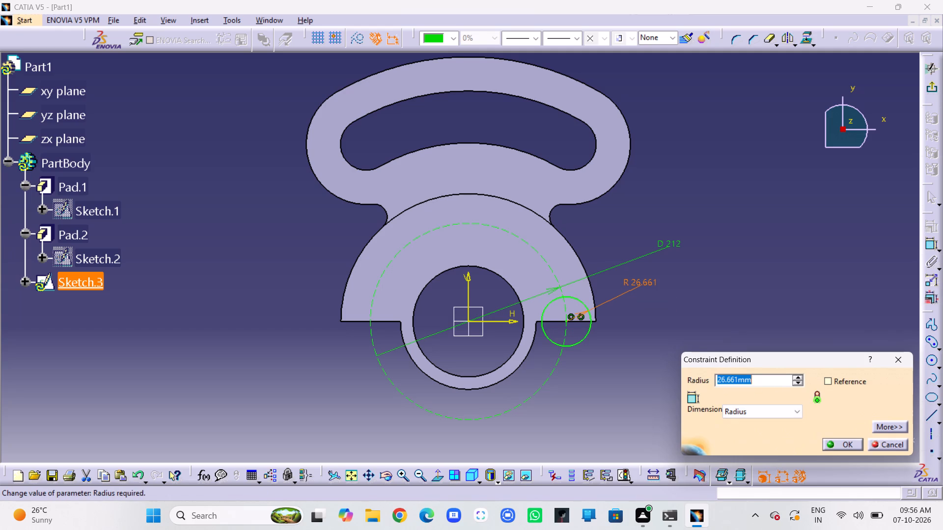
type("18")
key("Return")
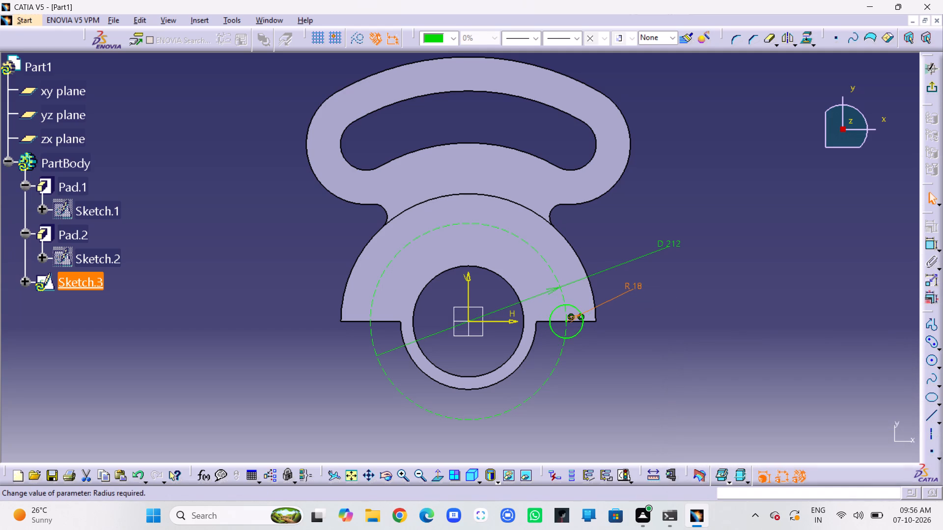
left_click(762, 319)
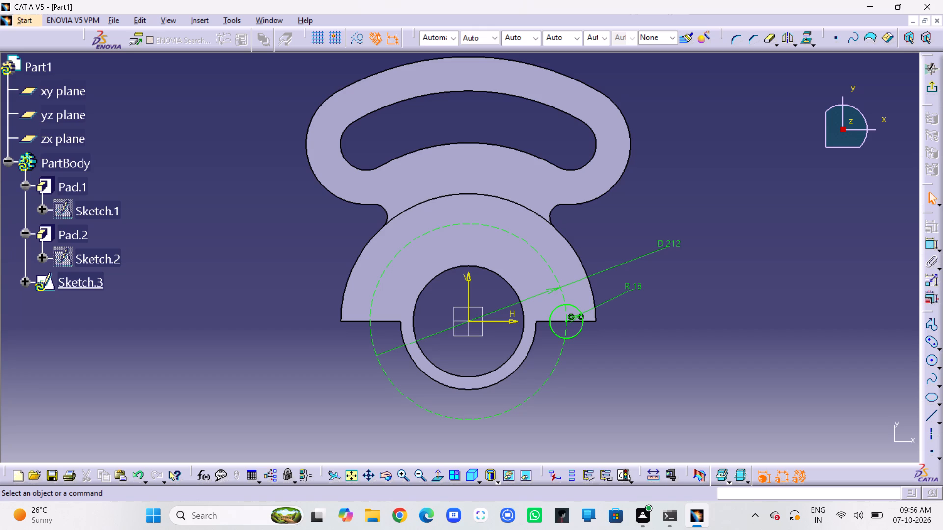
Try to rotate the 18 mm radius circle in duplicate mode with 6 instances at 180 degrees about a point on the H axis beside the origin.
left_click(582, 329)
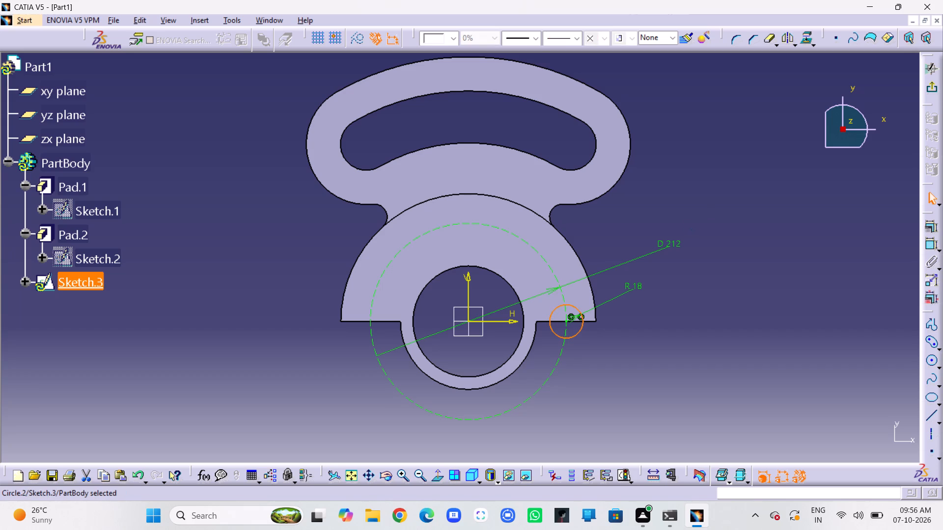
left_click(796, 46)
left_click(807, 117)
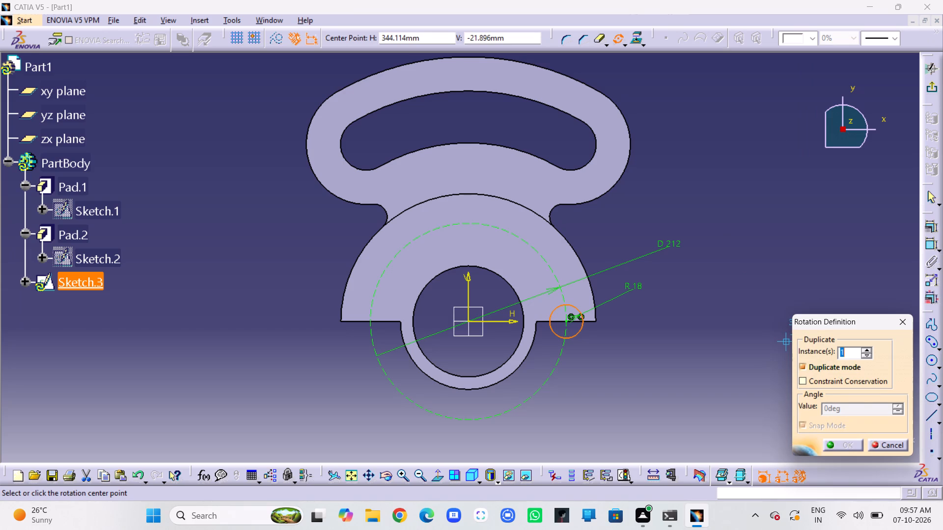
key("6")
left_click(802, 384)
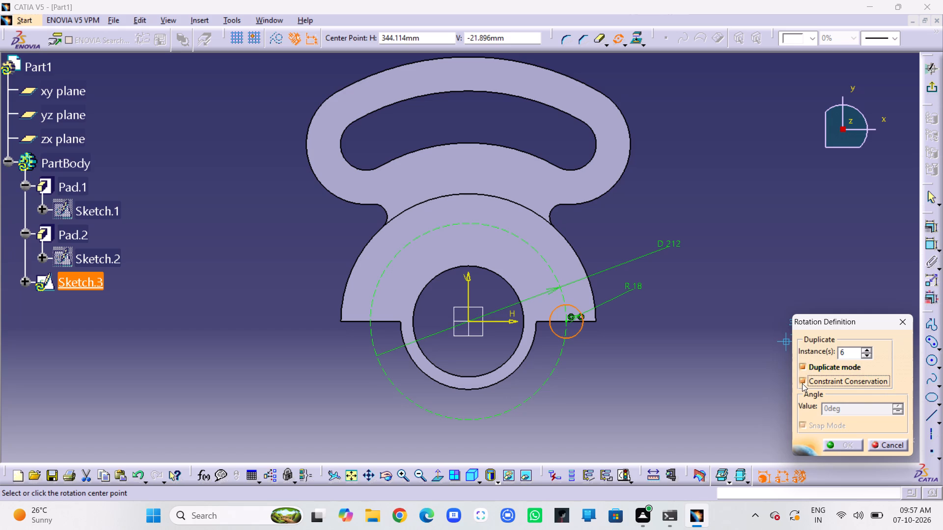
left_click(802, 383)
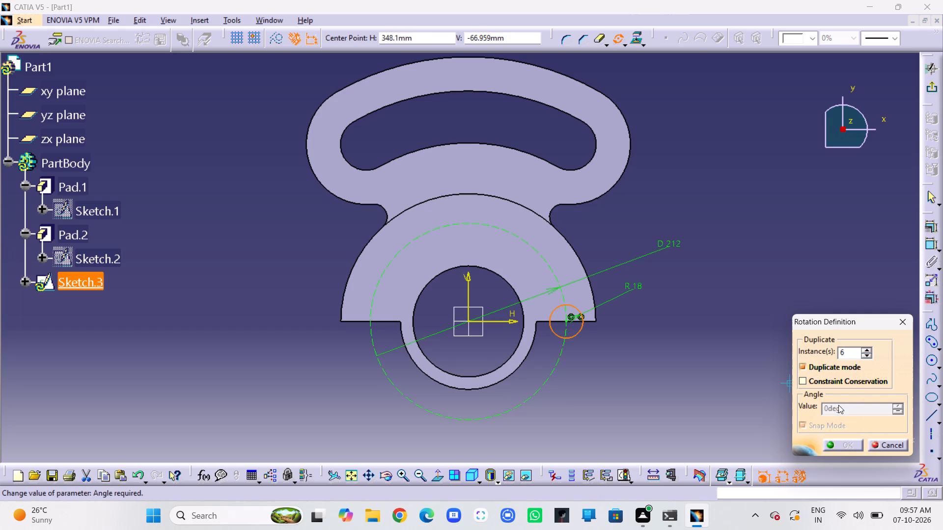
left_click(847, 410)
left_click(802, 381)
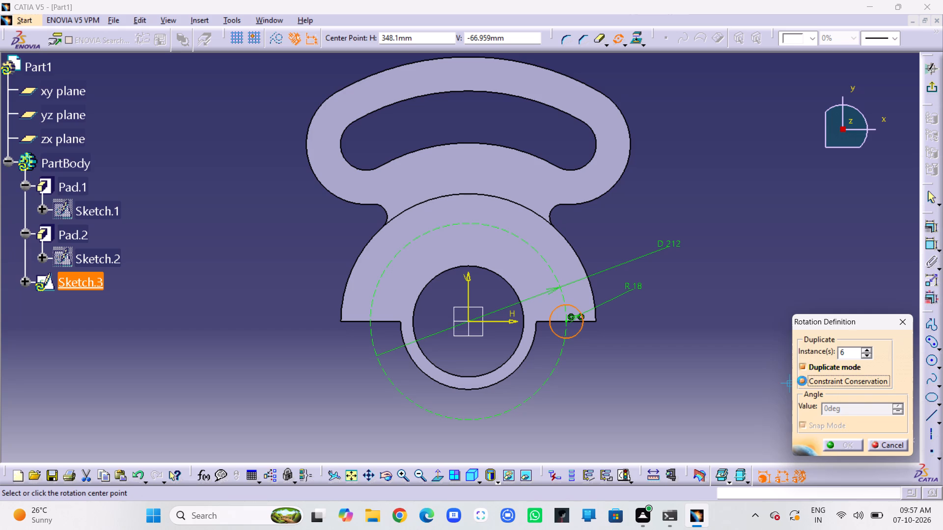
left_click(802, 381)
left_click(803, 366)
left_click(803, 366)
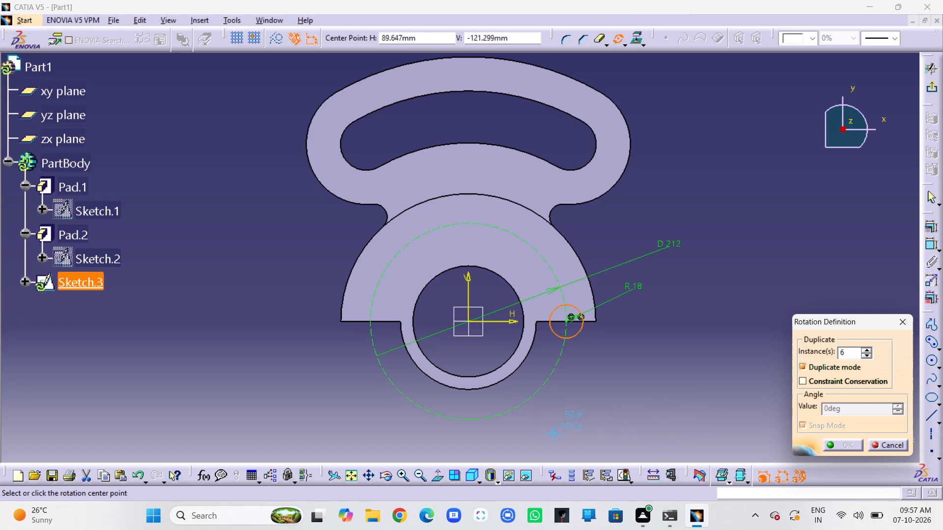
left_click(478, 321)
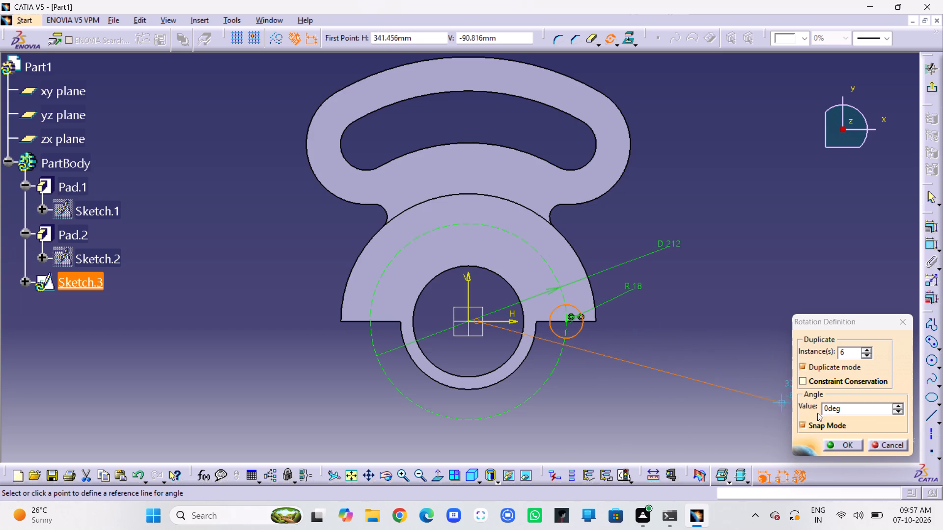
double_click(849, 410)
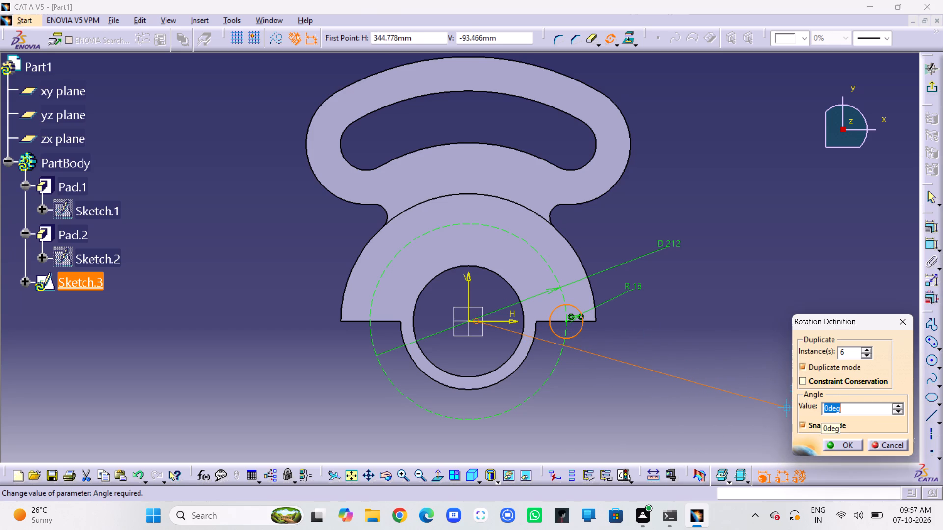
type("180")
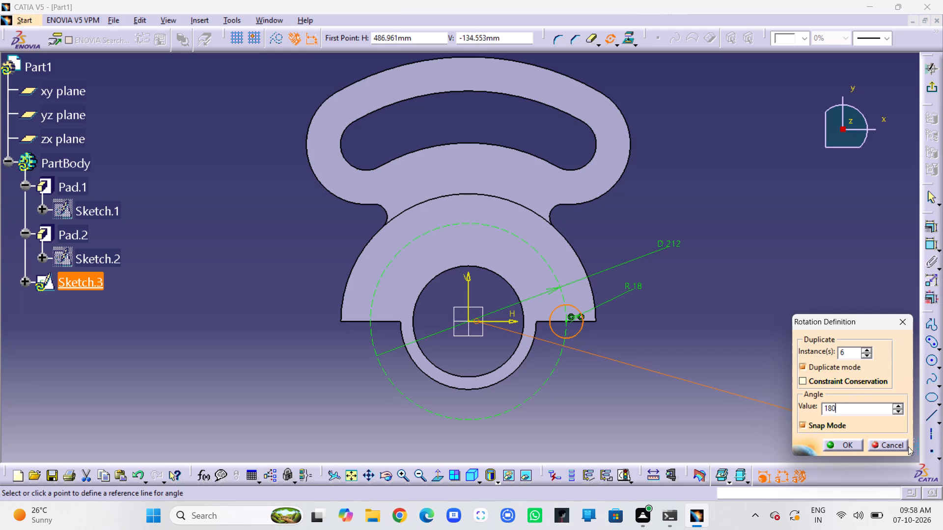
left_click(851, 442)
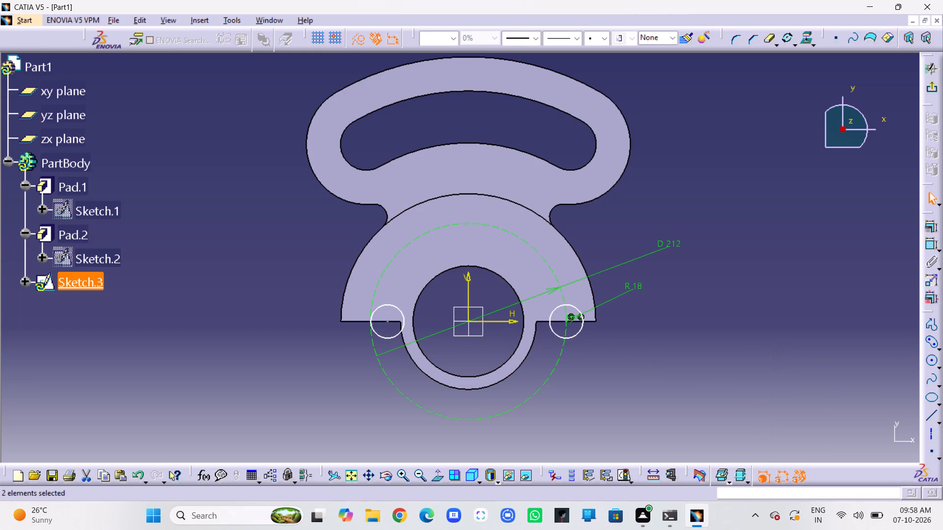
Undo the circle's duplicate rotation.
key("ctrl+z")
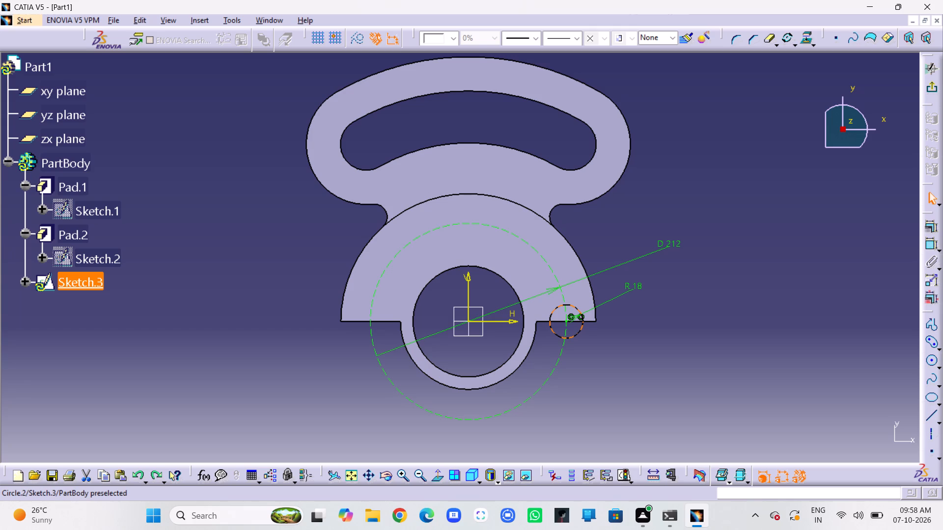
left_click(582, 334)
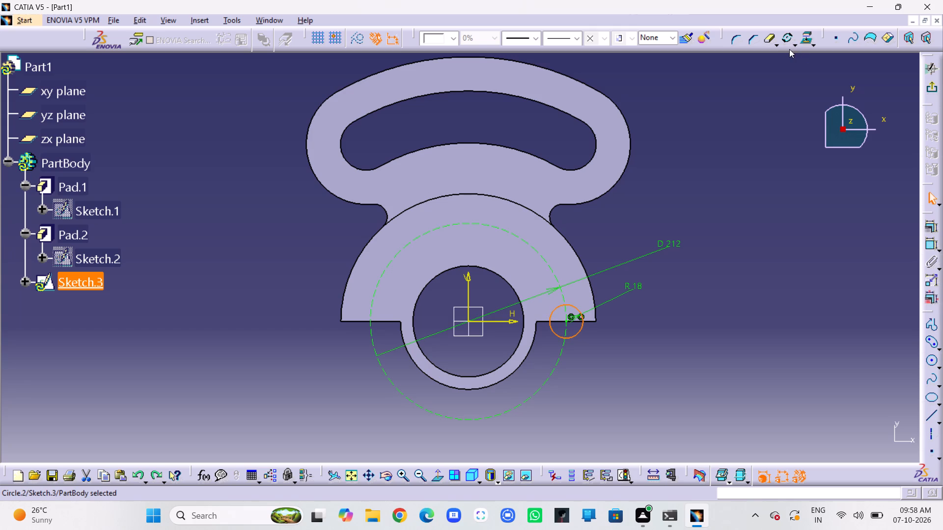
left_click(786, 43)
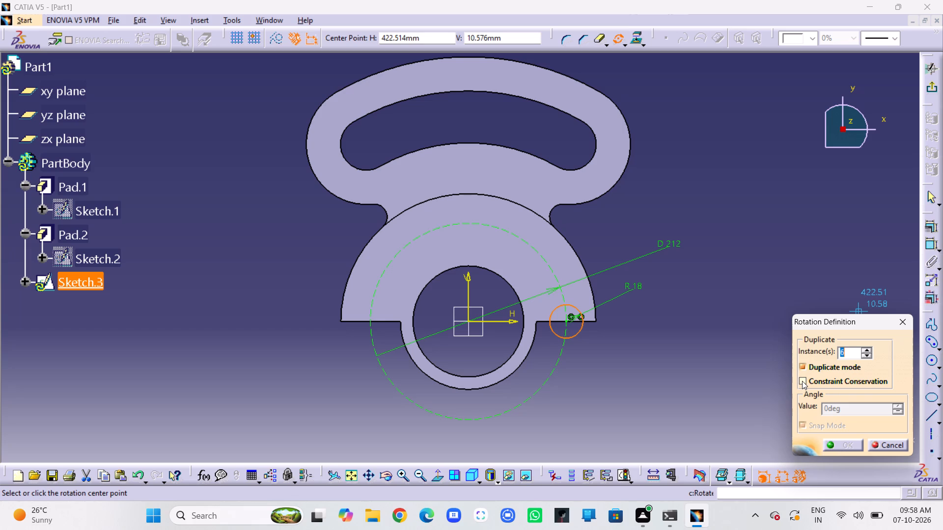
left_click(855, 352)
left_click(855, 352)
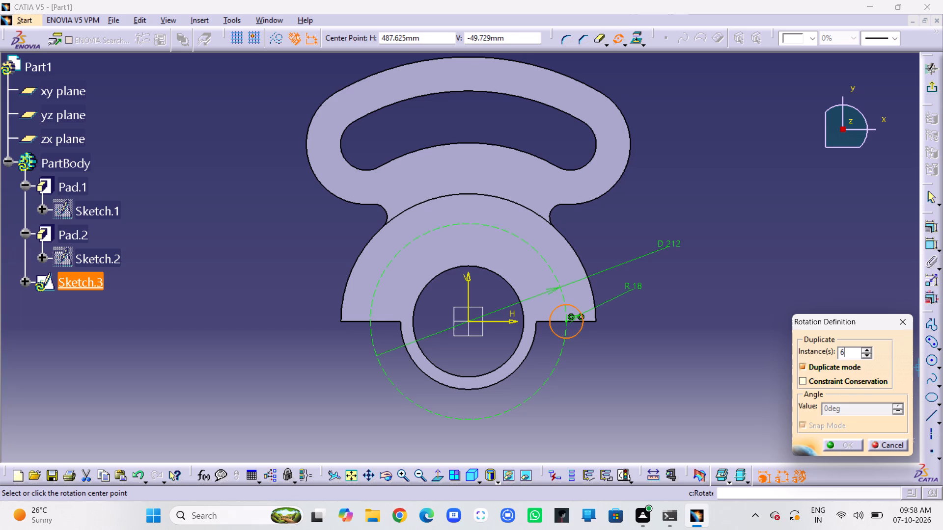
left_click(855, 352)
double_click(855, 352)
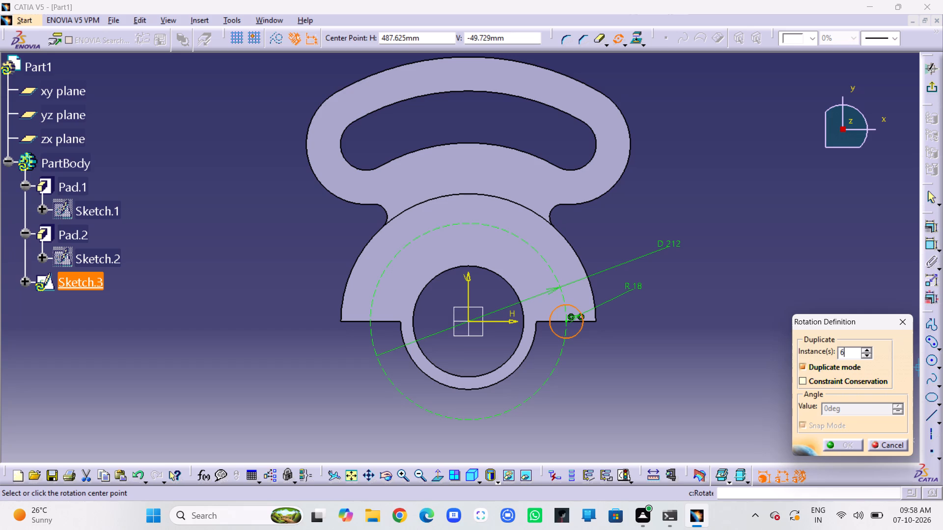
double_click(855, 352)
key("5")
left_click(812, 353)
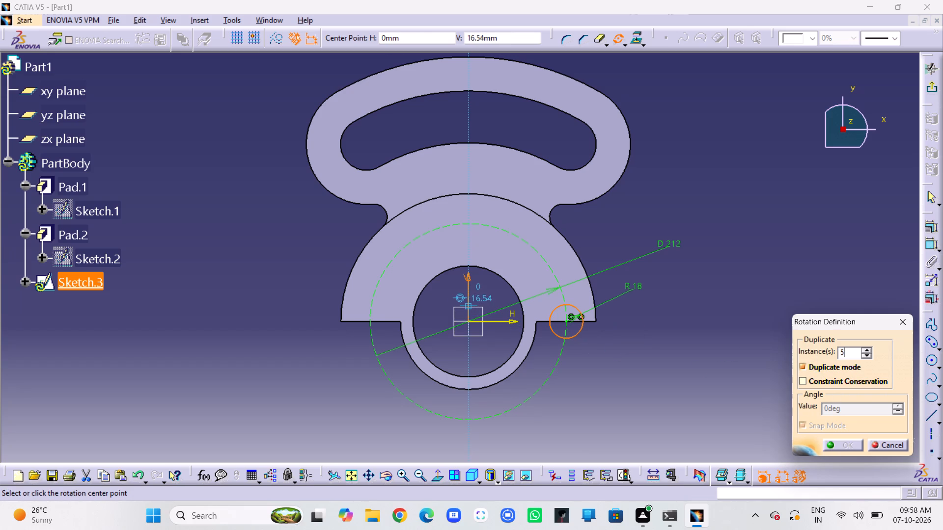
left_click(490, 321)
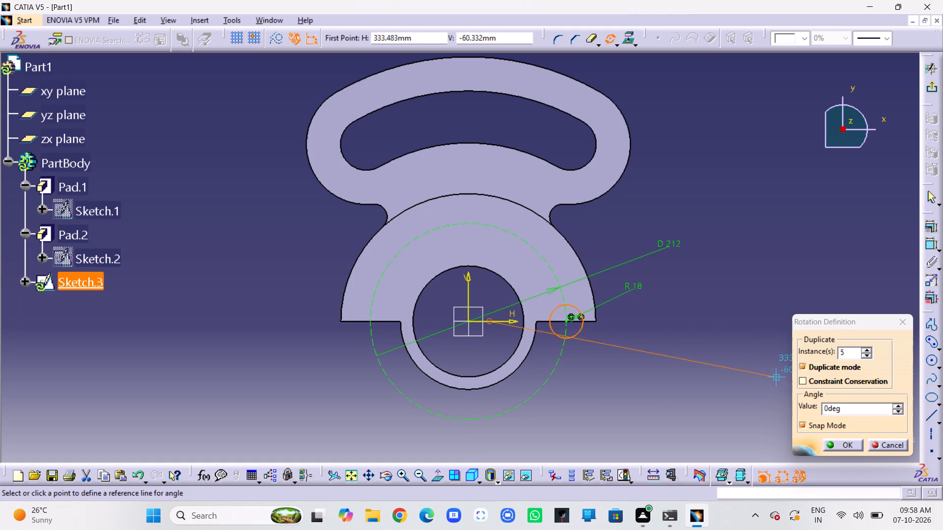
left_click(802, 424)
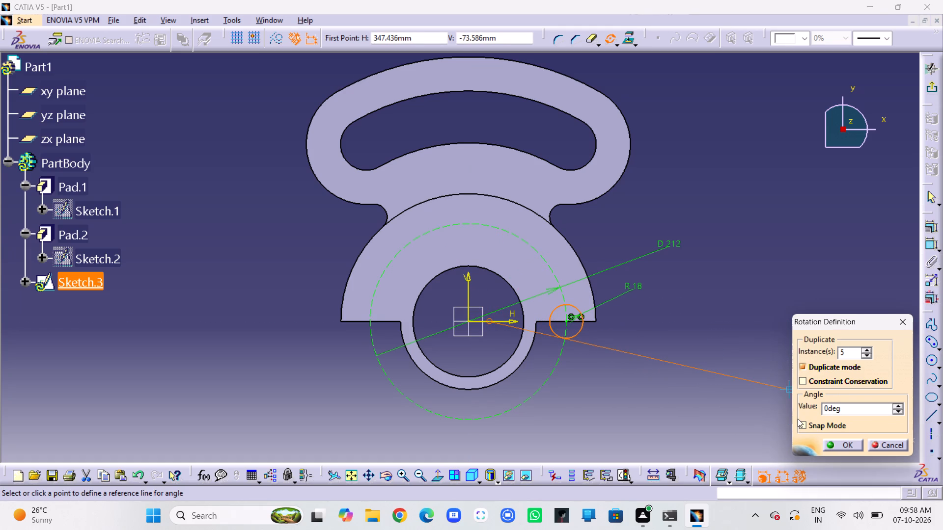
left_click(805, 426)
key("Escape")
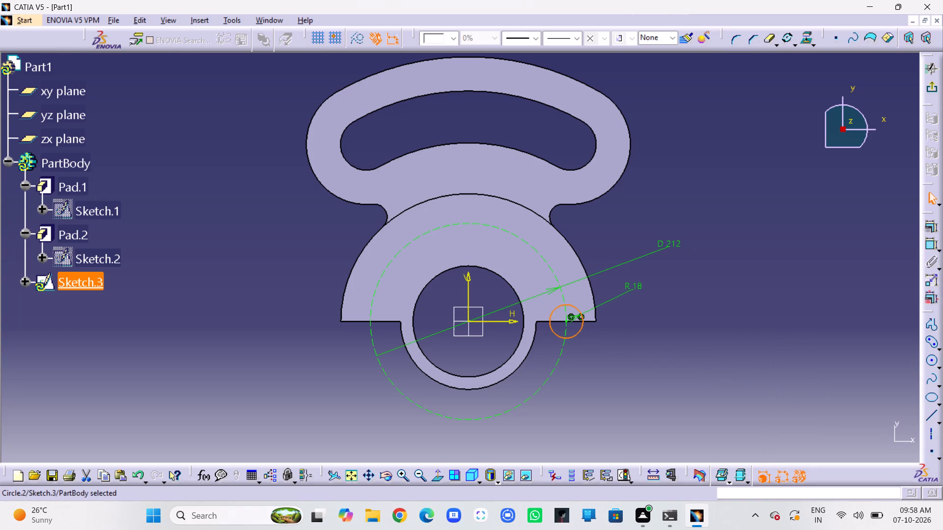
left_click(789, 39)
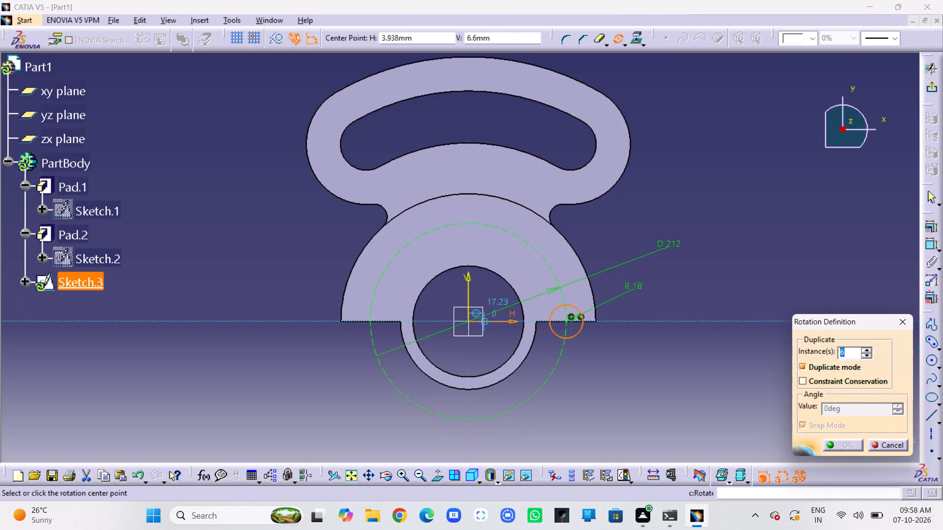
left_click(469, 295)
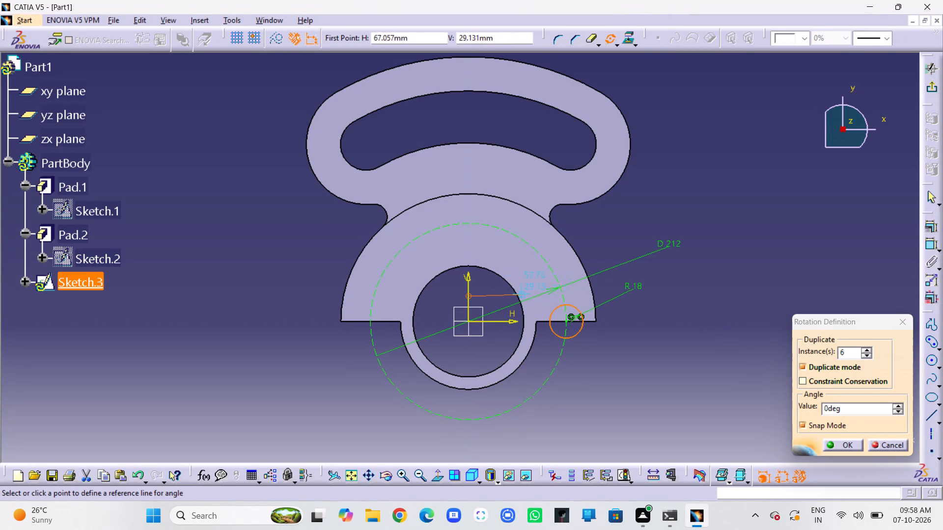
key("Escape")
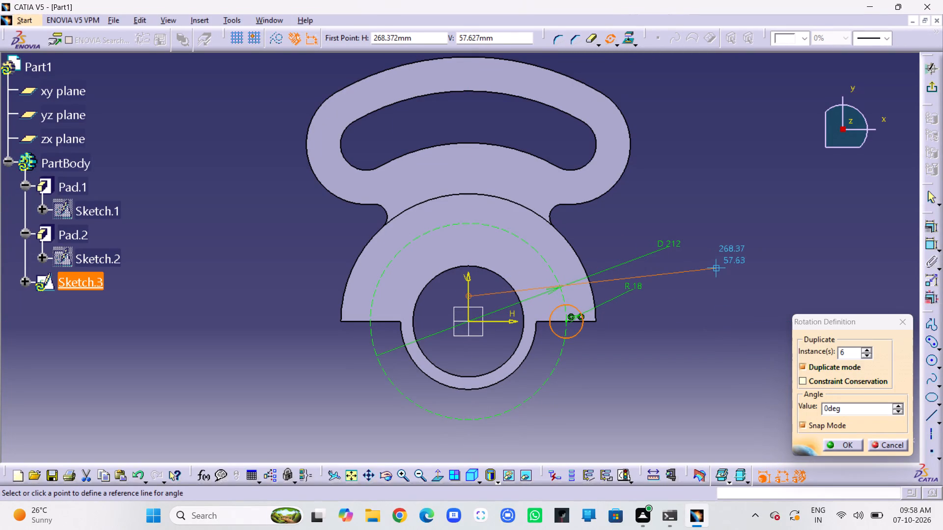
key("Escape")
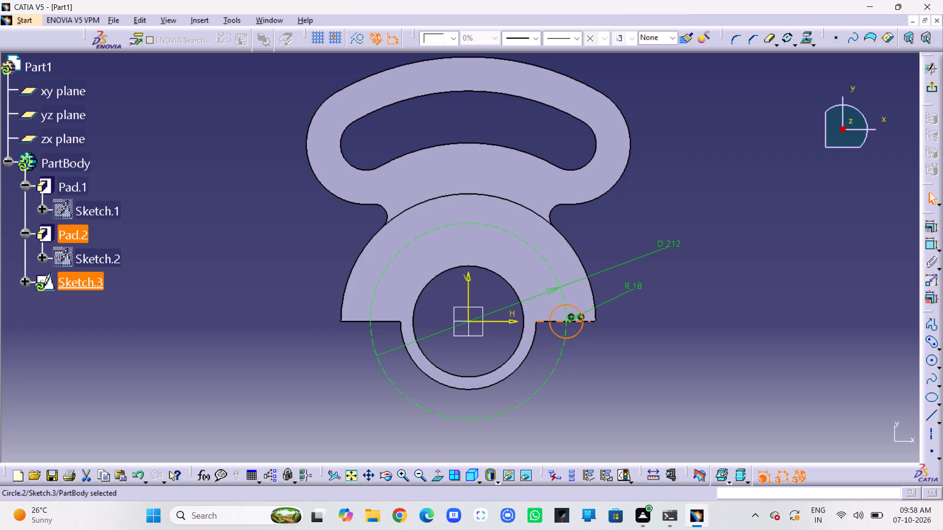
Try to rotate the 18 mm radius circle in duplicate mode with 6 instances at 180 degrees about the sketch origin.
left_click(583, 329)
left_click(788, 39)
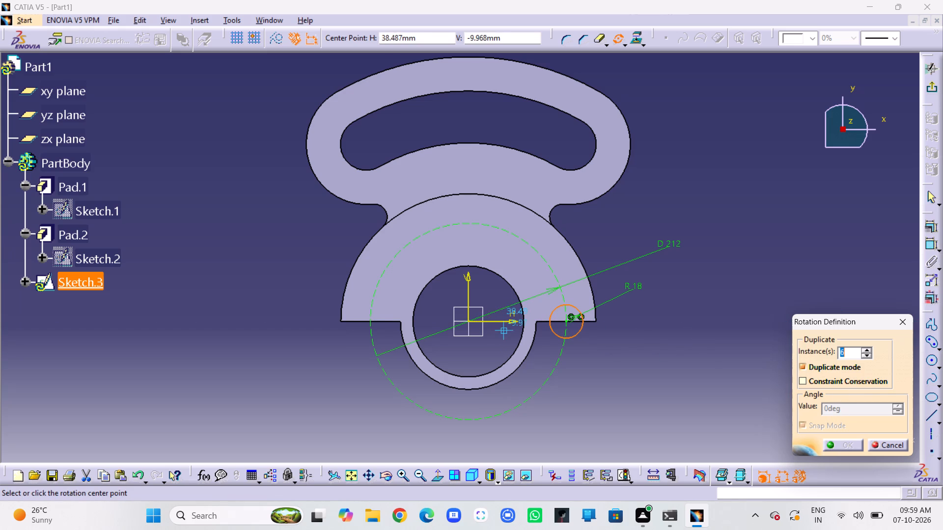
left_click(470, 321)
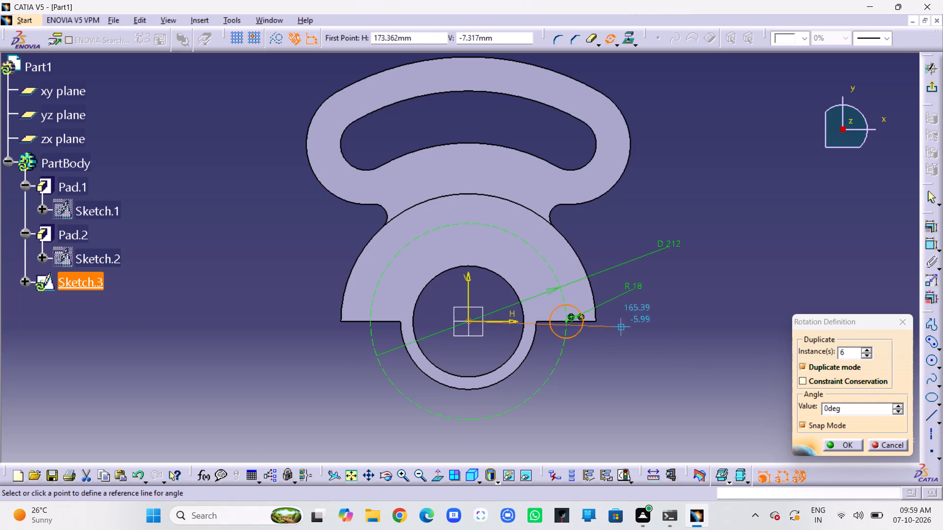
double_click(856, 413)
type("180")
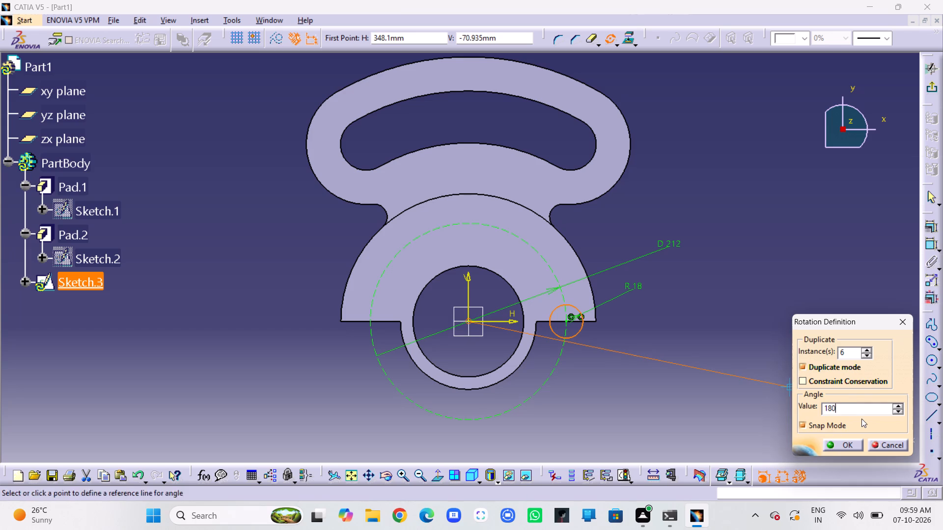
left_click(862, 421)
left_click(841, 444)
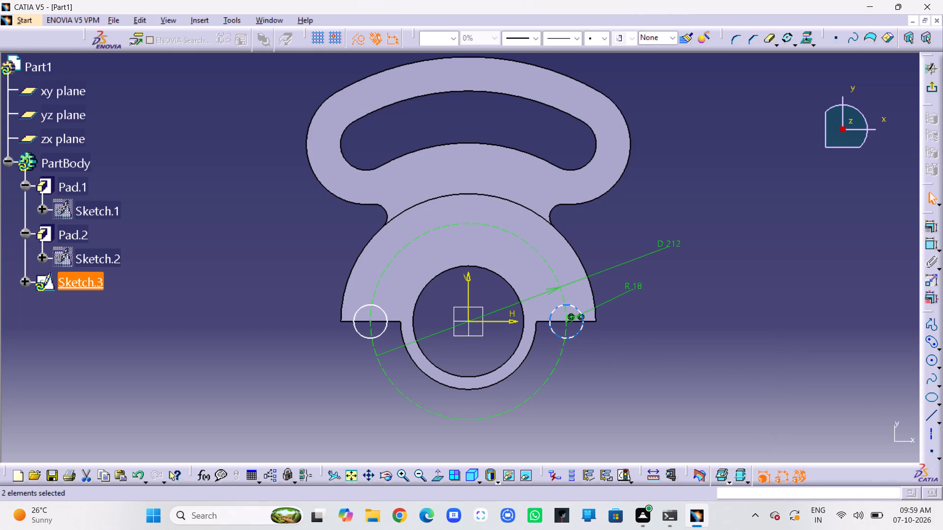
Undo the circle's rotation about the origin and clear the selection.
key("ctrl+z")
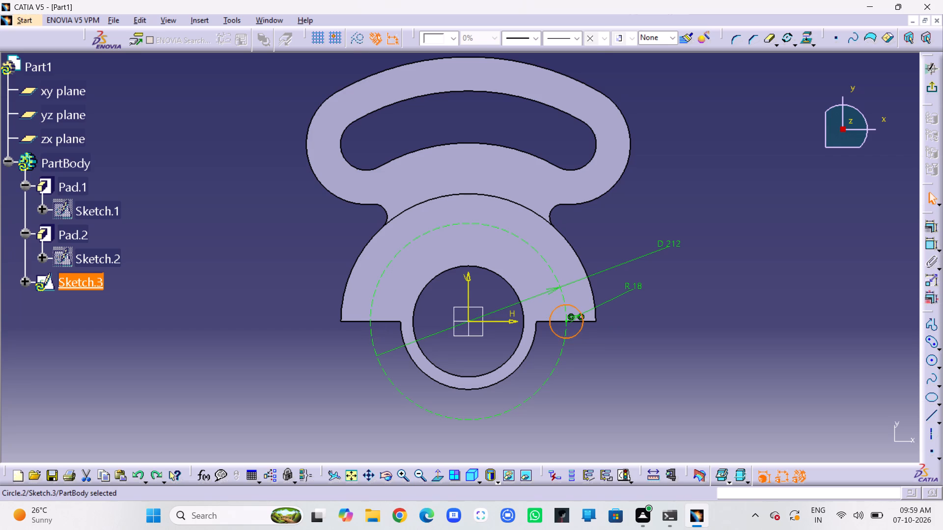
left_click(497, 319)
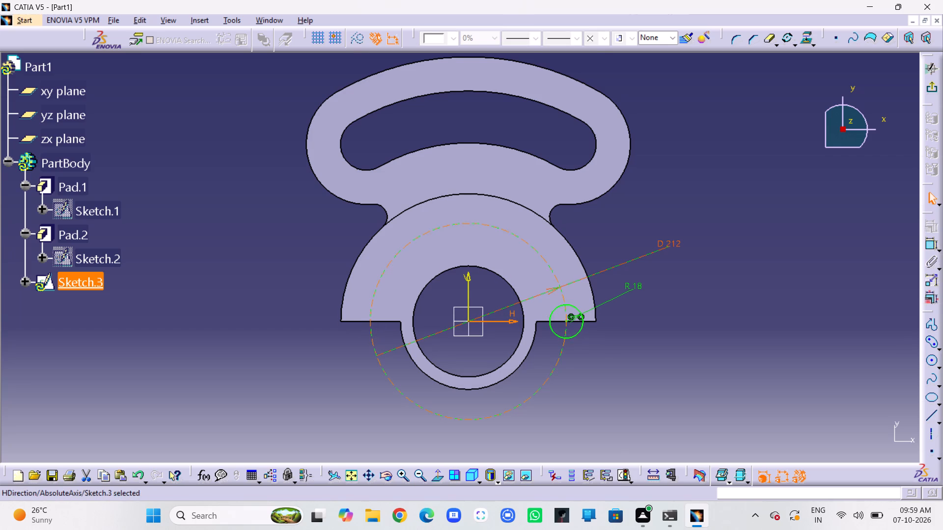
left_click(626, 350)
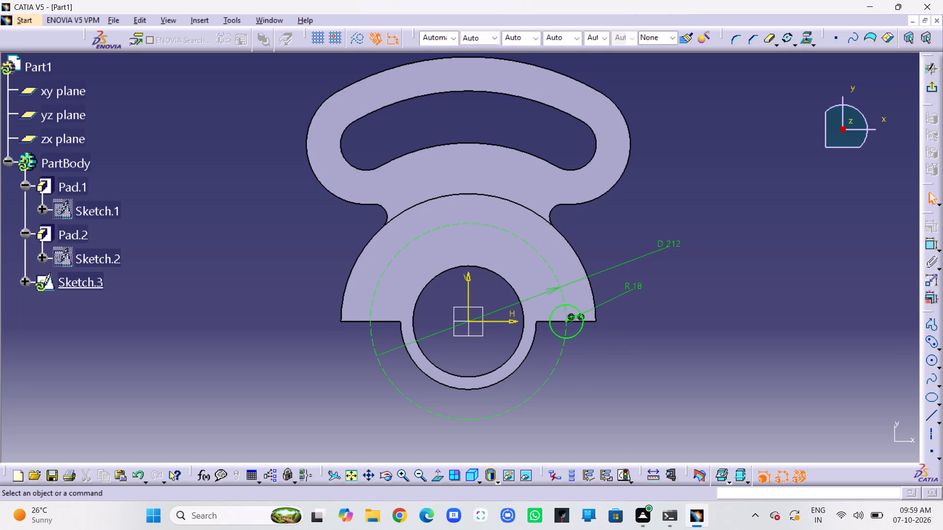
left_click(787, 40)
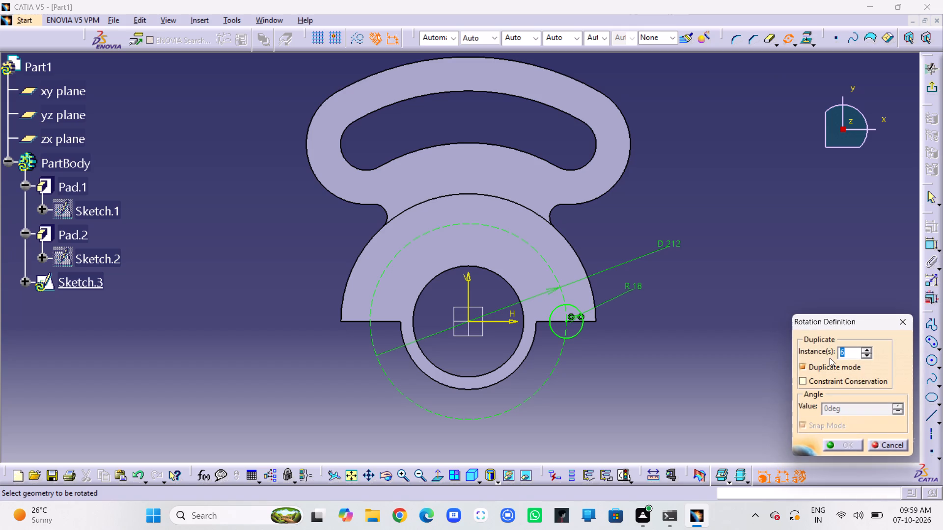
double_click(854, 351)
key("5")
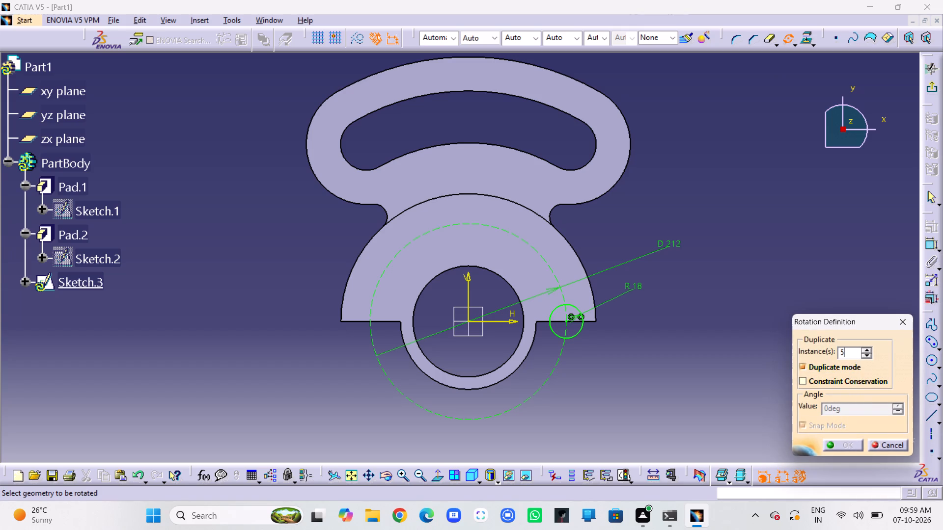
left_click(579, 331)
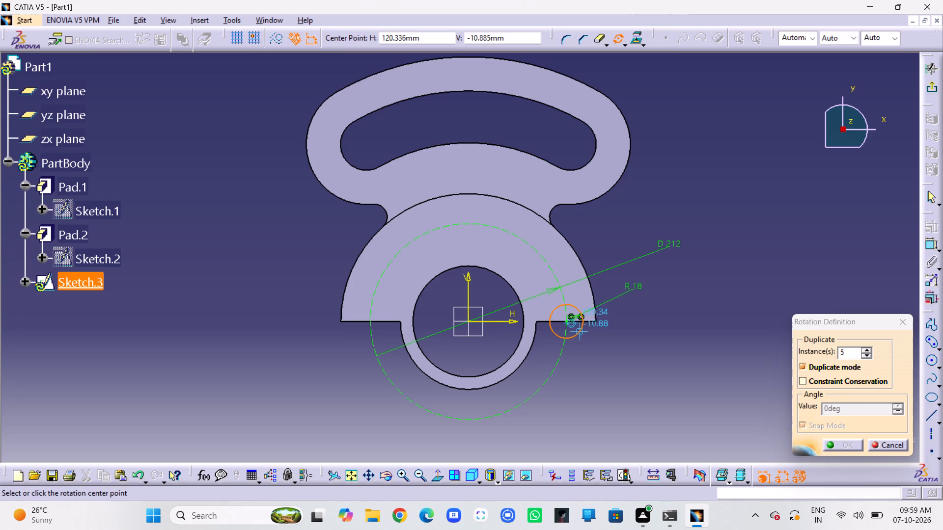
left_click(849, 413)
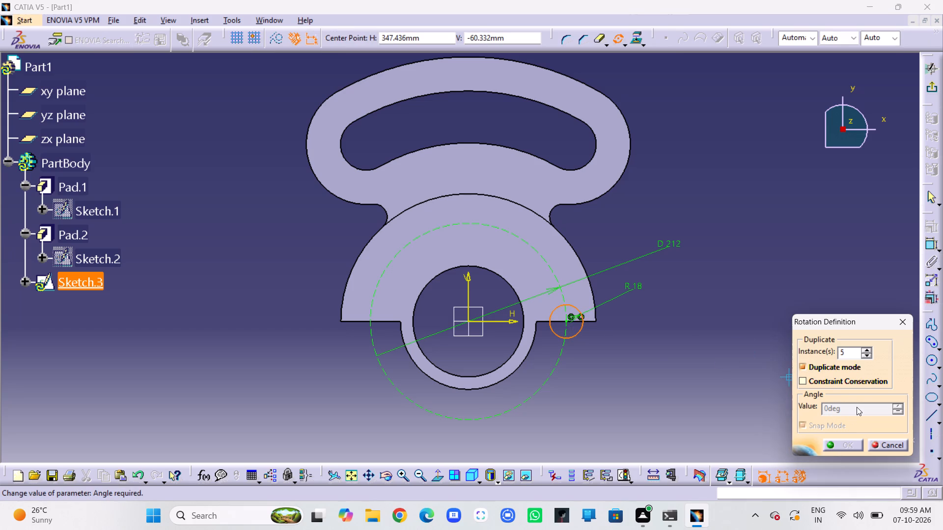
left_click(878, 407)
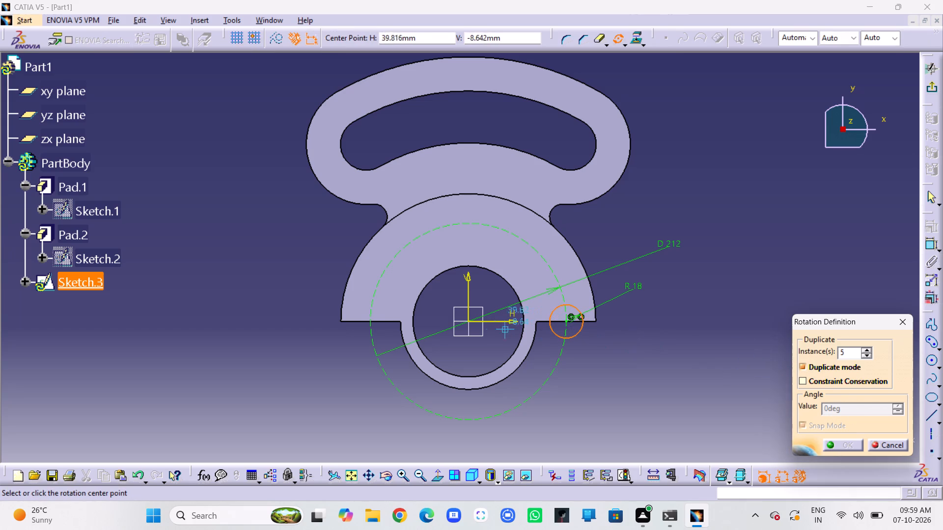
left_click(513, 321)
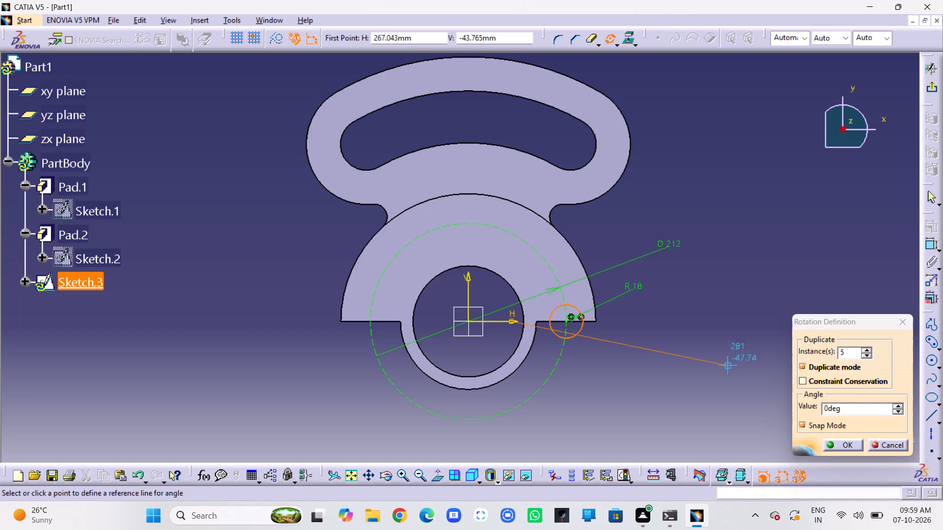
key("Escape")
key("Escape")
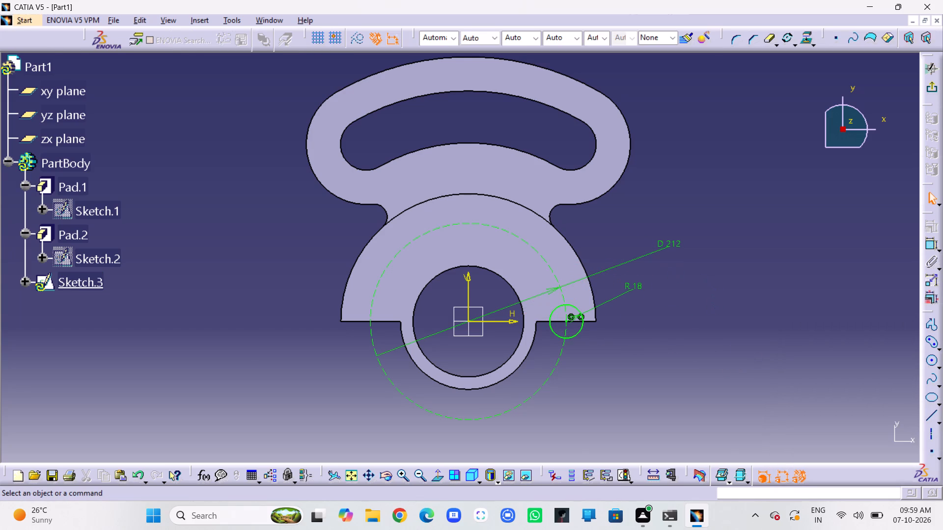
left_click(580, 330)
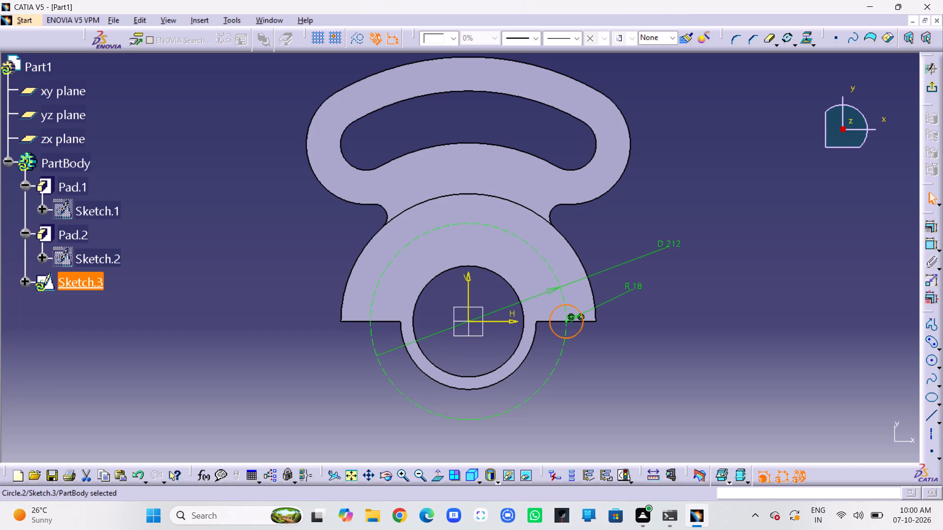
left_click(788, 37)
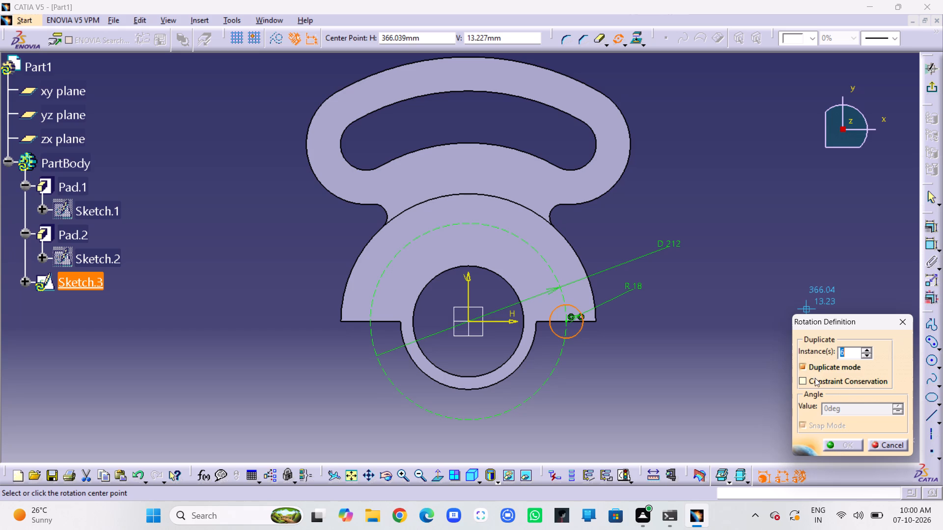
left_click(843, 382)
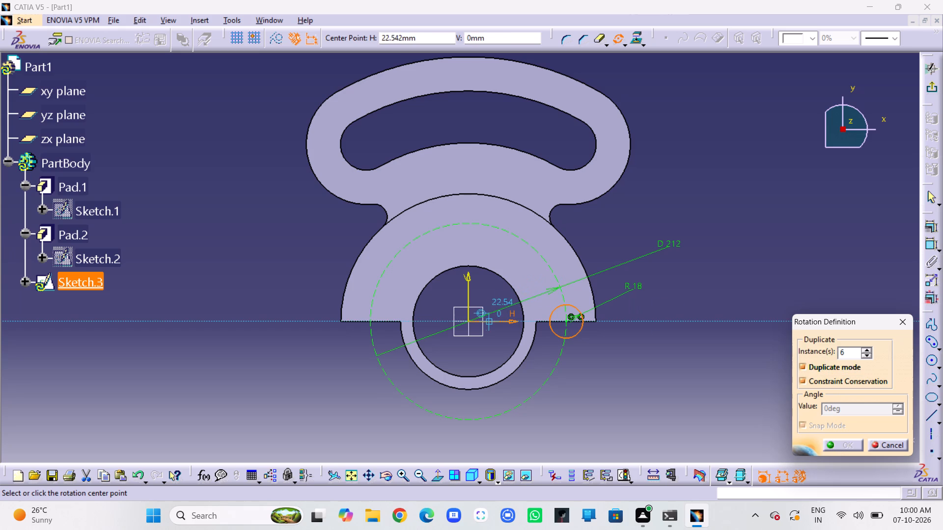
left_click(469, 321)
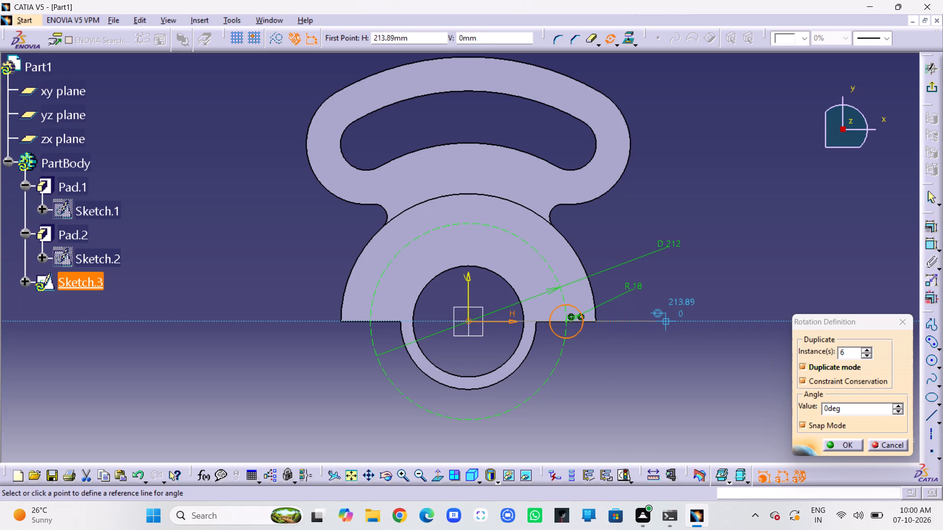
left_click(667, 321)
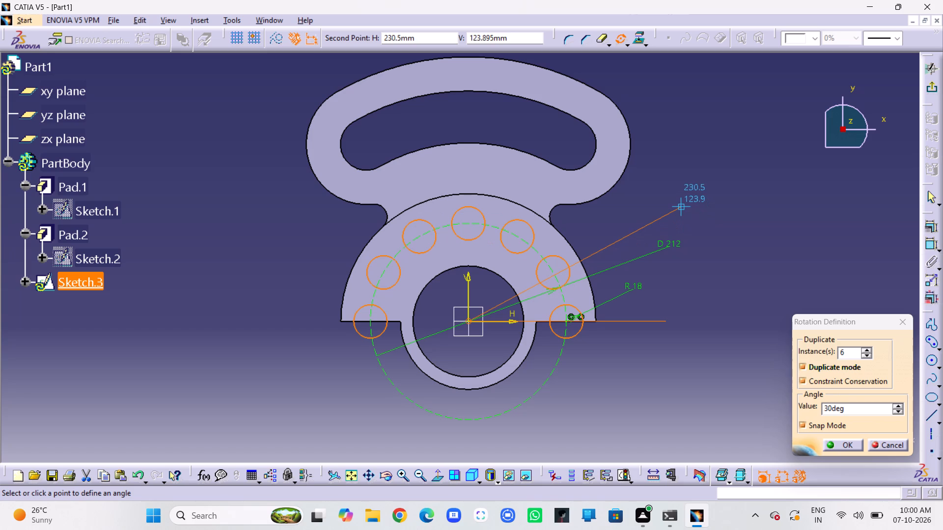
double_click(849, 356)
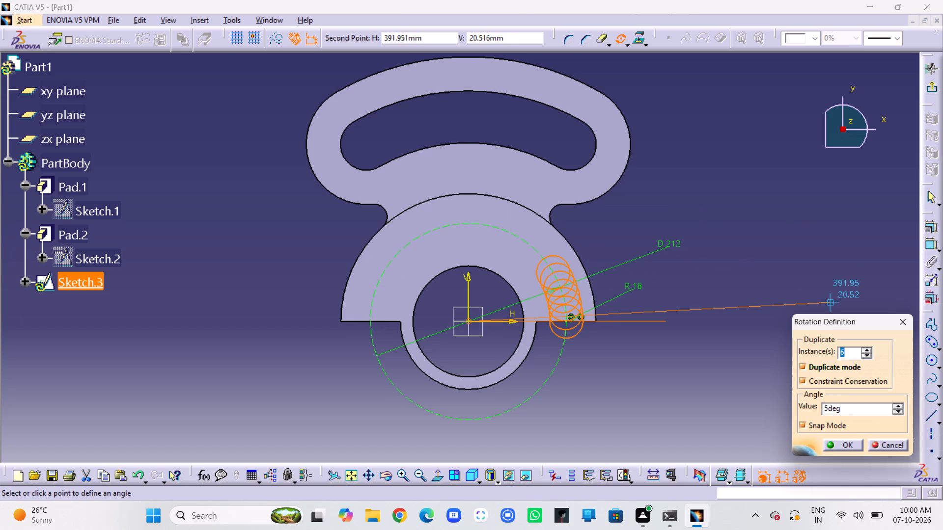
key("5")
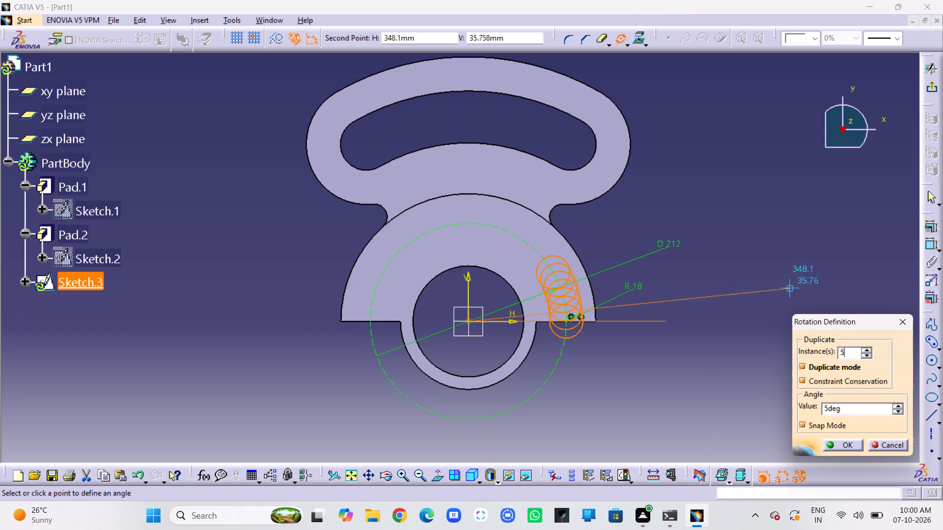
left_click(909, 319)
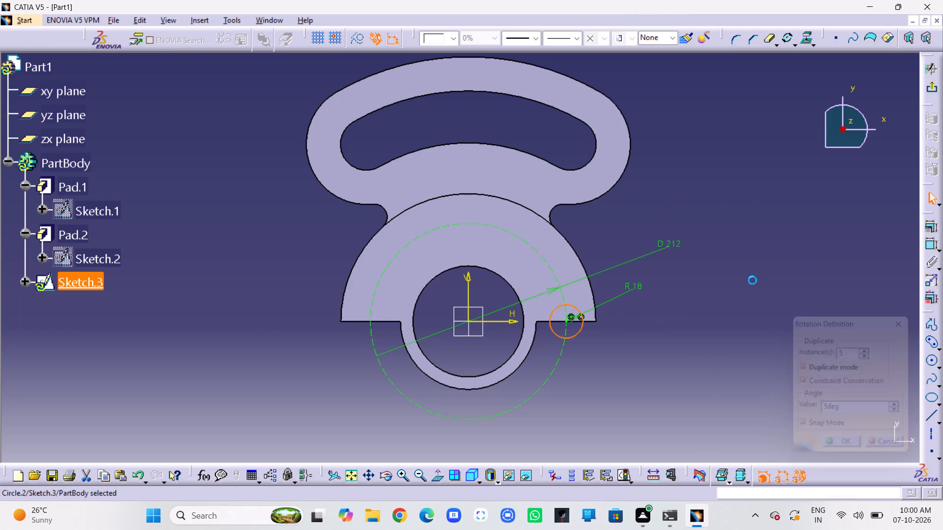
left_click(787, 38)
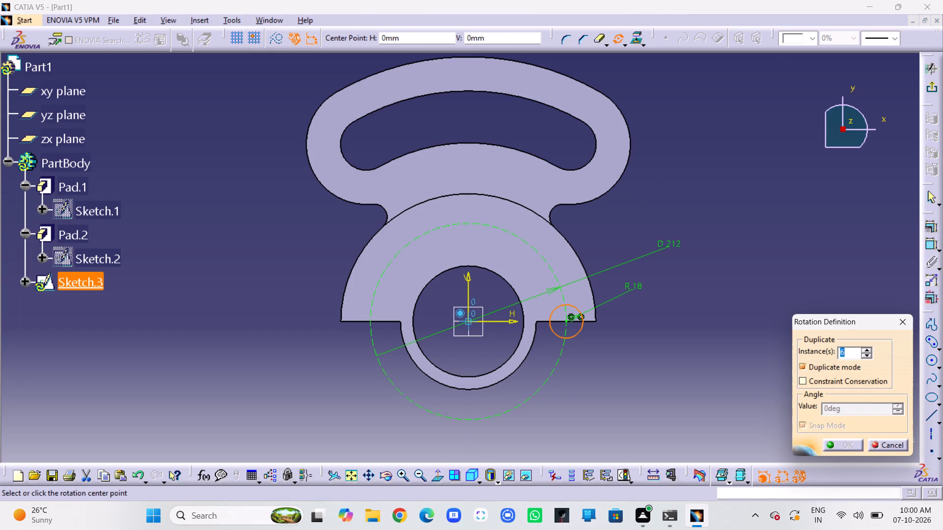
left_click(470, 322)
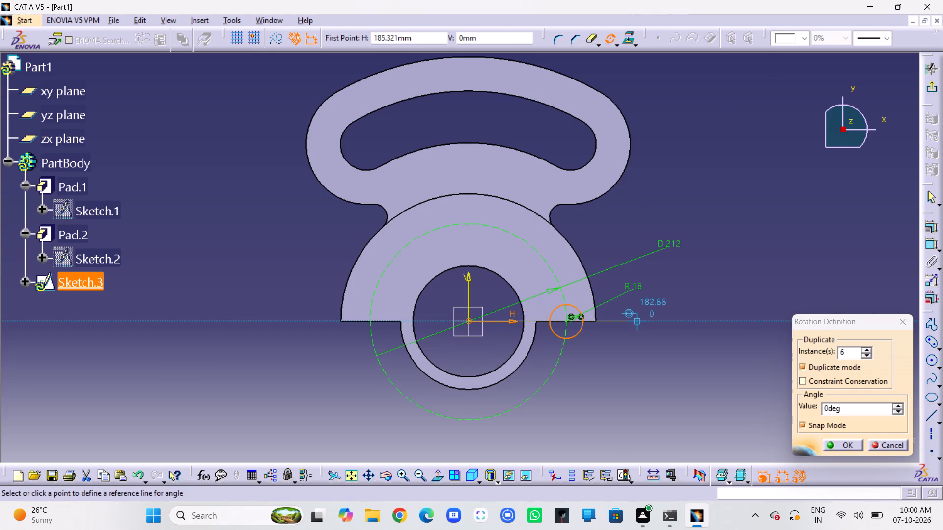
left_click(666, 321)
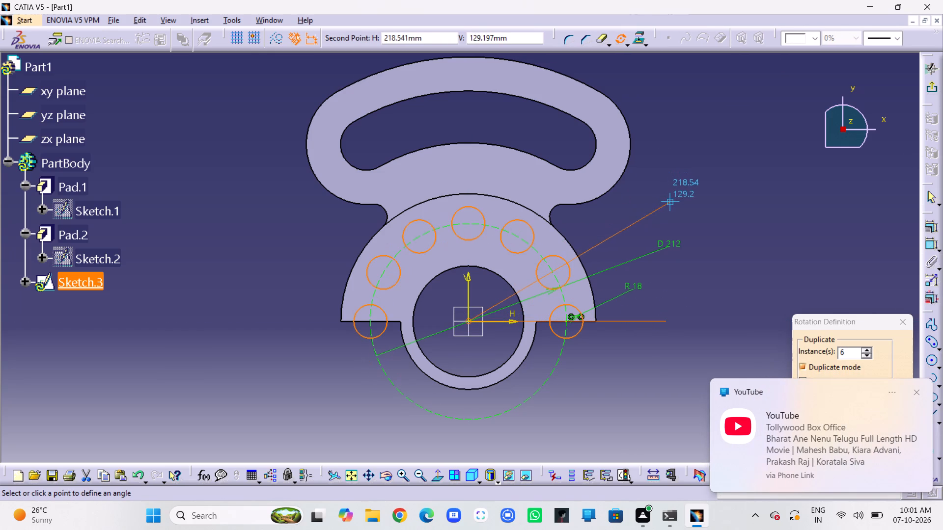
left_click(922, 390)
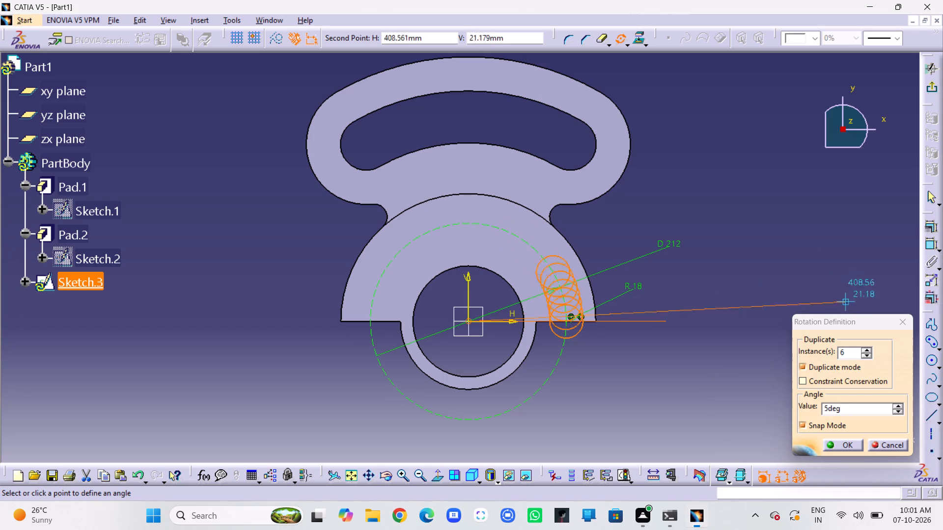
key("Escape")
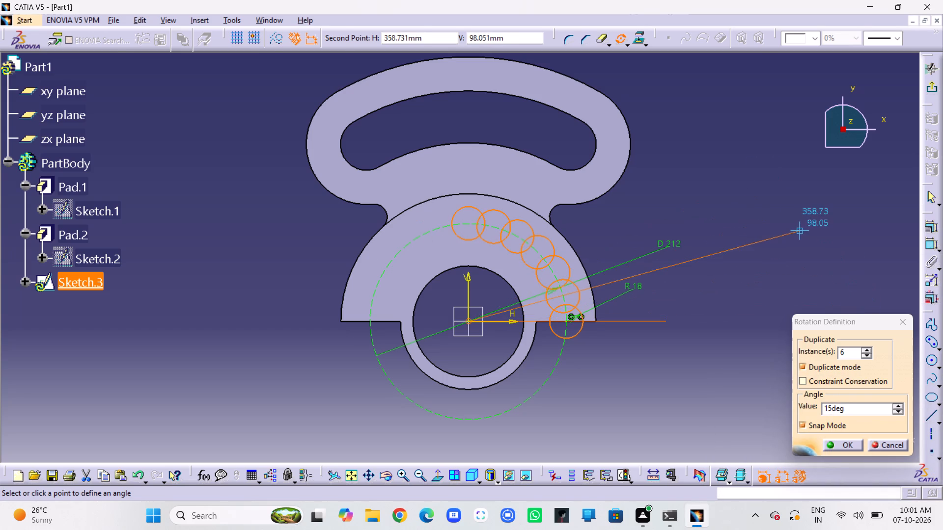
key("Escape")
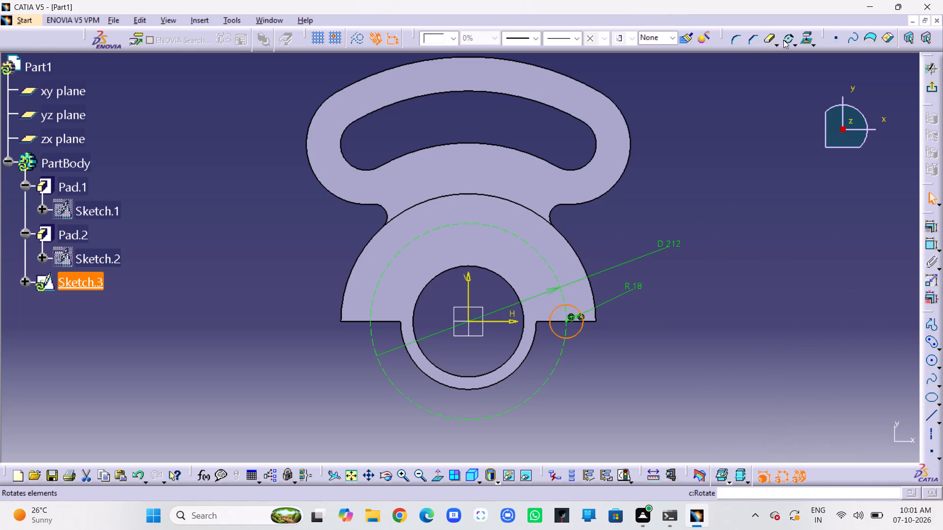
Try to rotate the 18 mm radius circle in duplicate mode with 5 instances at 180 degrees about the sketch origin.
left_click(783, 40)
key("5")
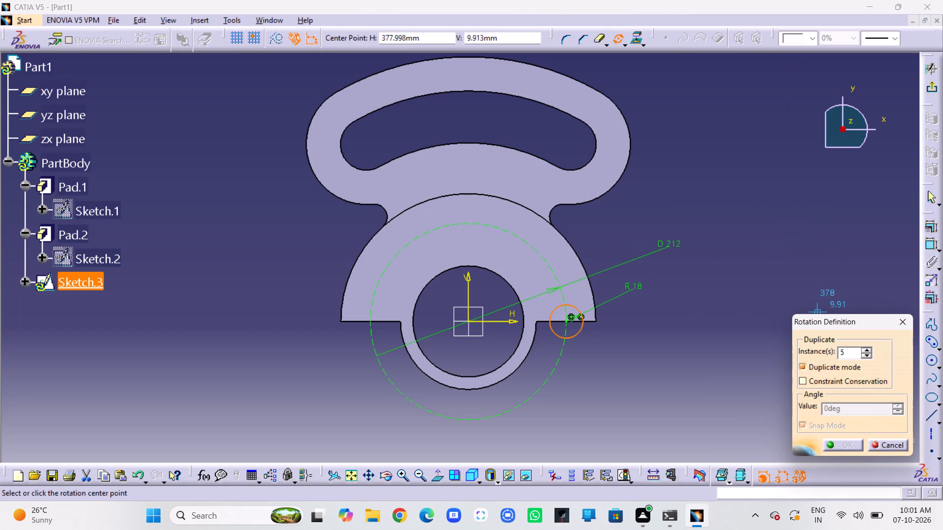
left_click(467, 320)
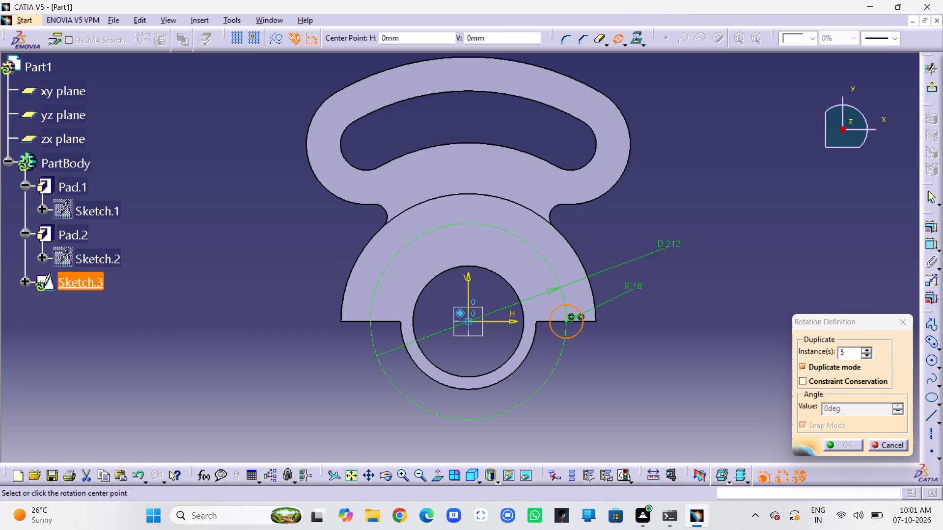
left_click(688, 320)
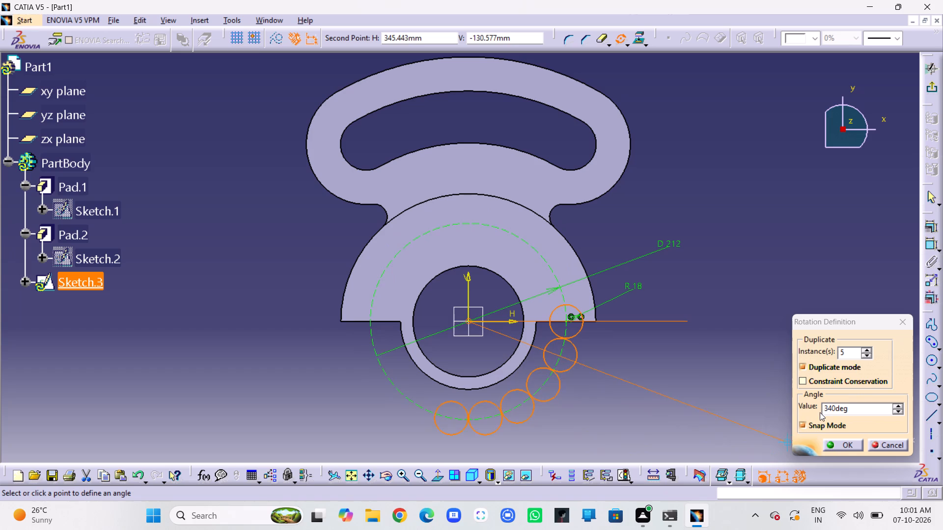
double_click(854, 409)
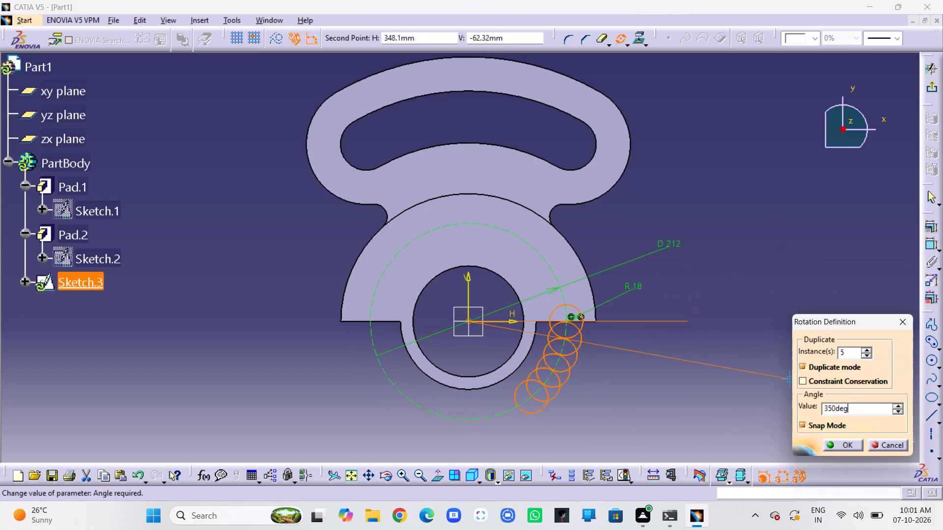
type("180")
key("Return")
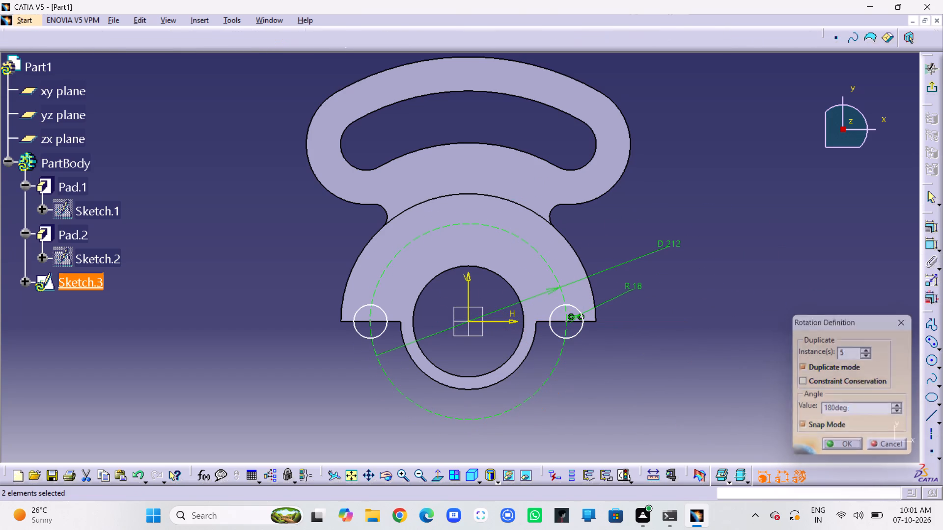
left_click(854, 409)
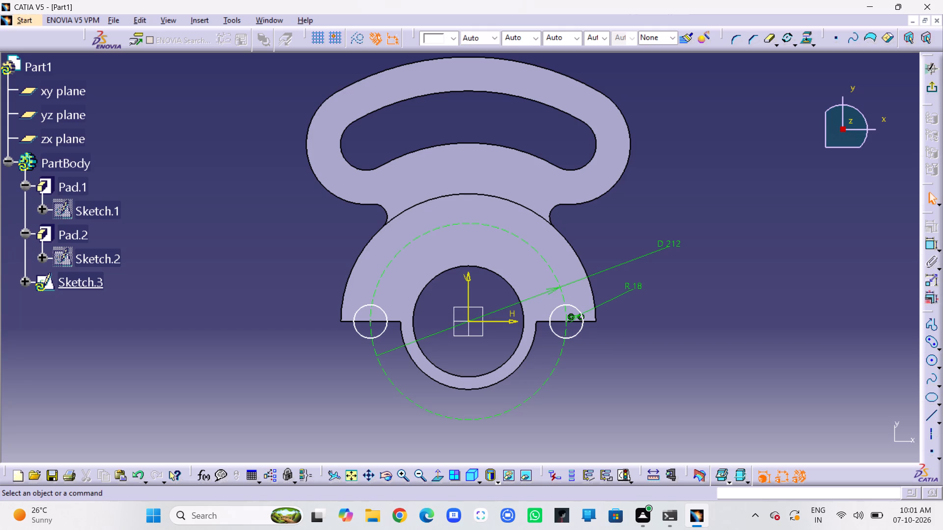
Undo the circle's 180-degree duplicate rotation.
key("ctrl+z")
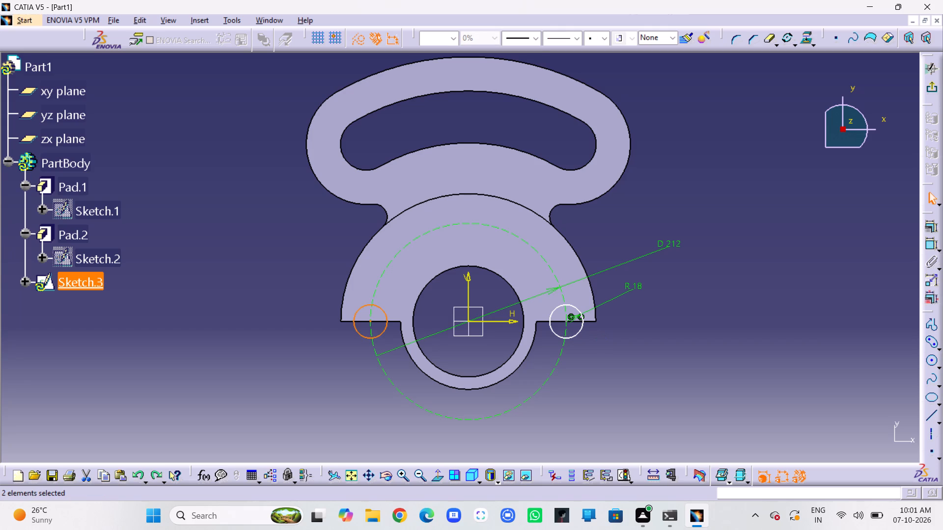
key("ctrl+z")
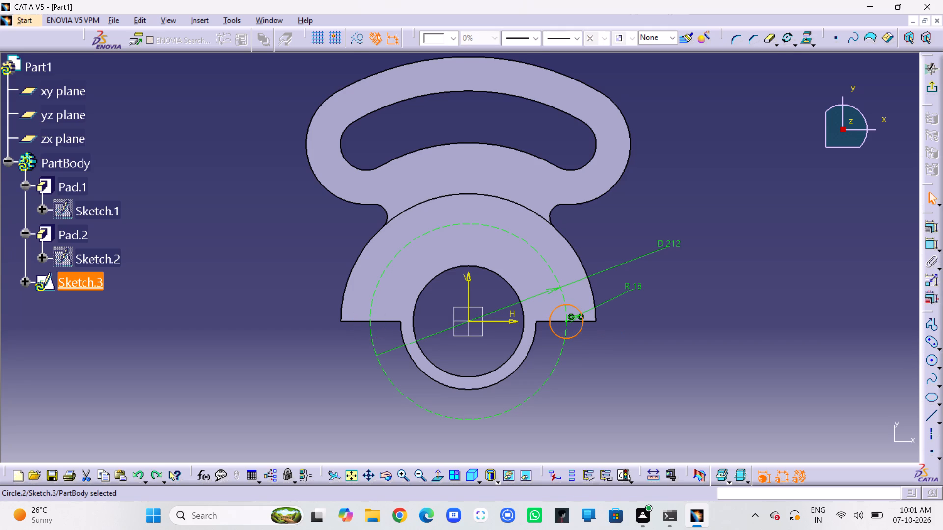
Rotate the 18 mm radius circle about the sketch origin in duplicate mode with 5 instances, using a reference line along the H axis.
left_click(786, 41)
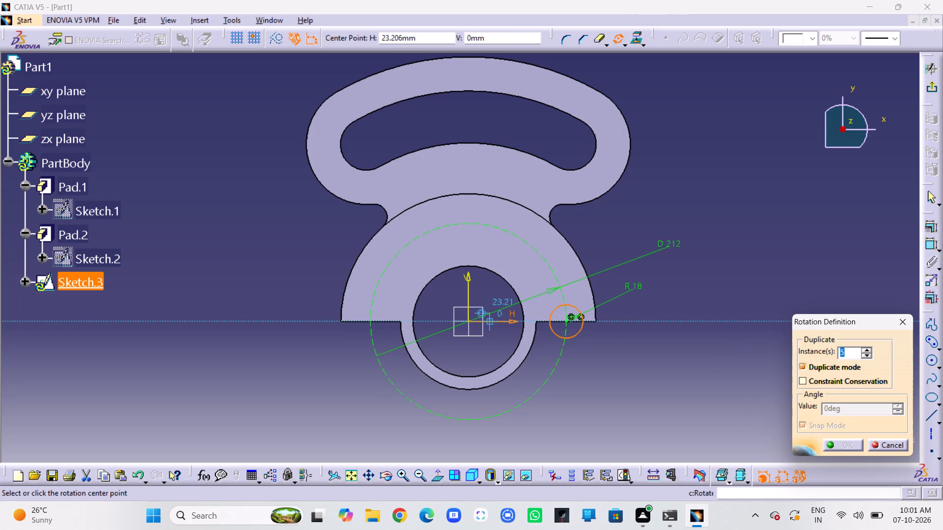
left_click(468, 323)
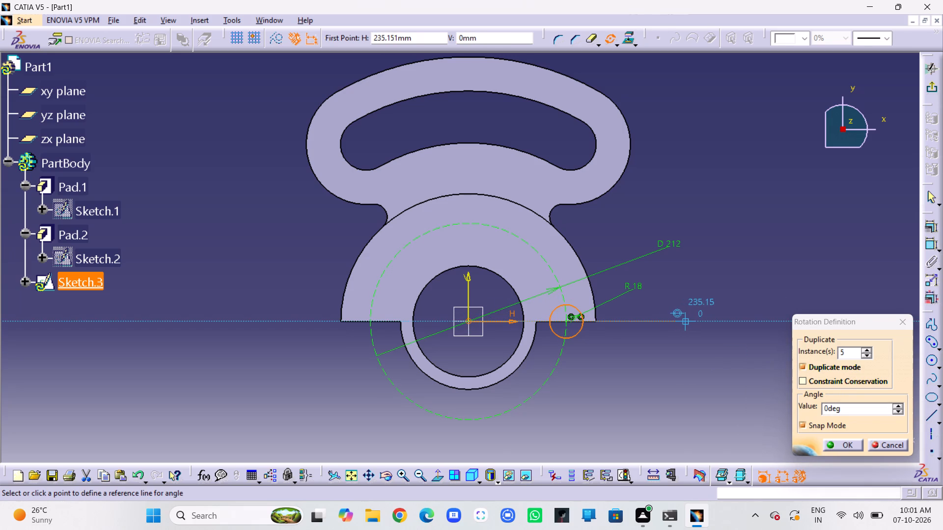
left_click(687, 321)
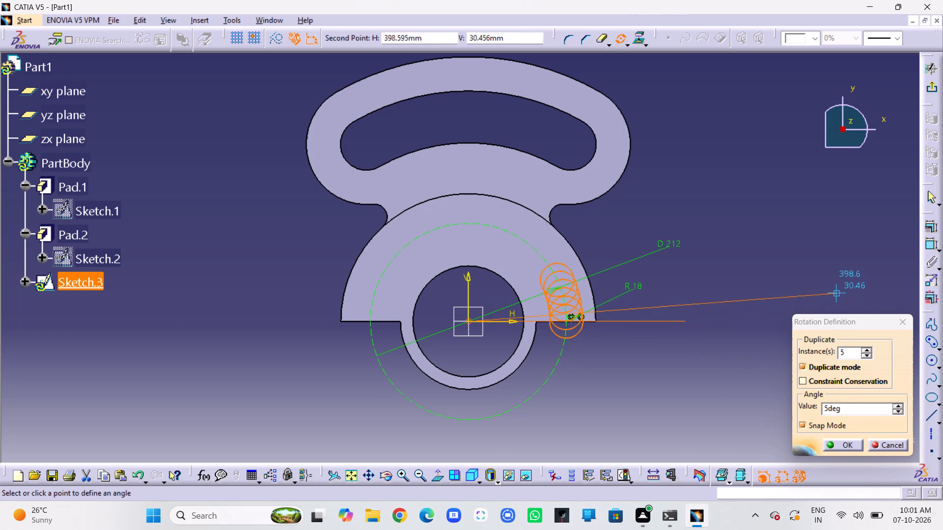
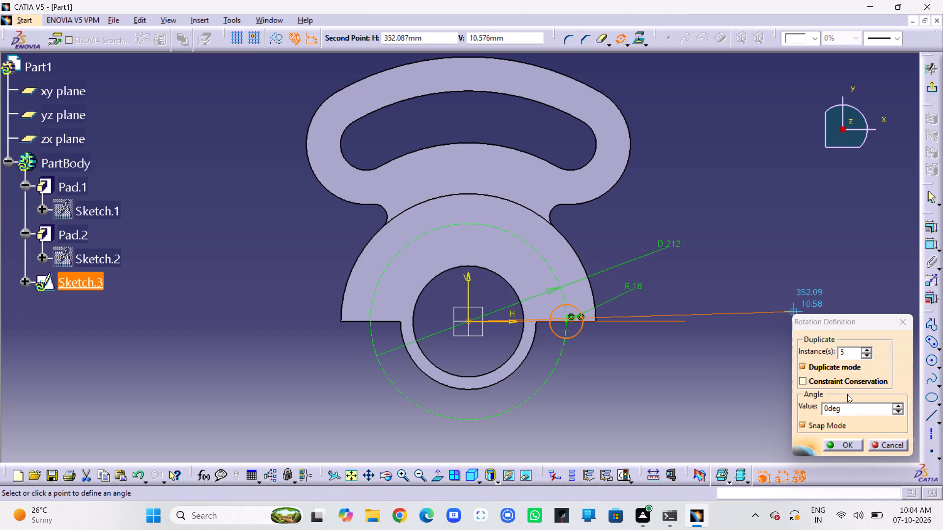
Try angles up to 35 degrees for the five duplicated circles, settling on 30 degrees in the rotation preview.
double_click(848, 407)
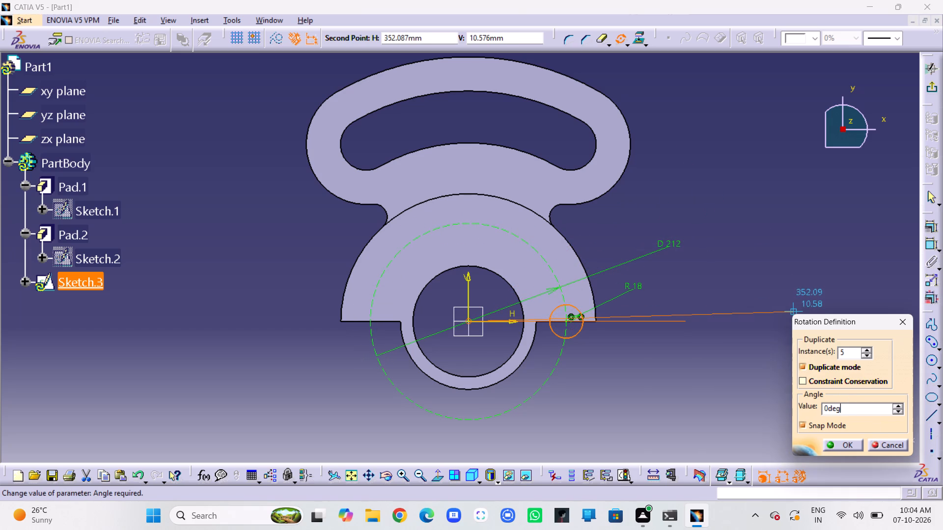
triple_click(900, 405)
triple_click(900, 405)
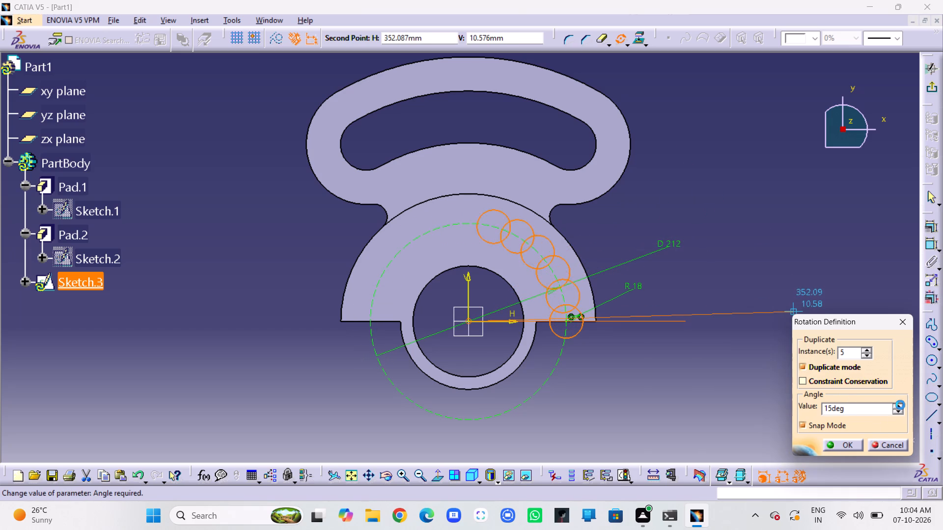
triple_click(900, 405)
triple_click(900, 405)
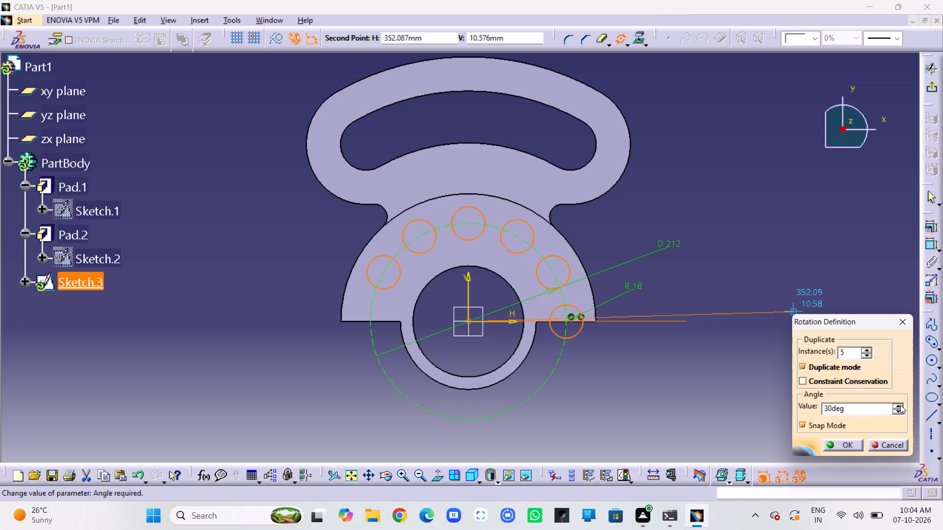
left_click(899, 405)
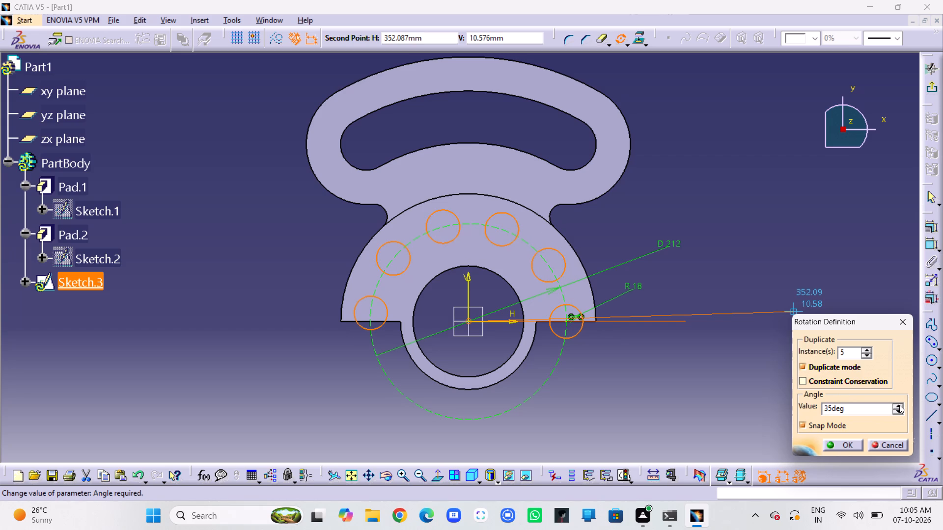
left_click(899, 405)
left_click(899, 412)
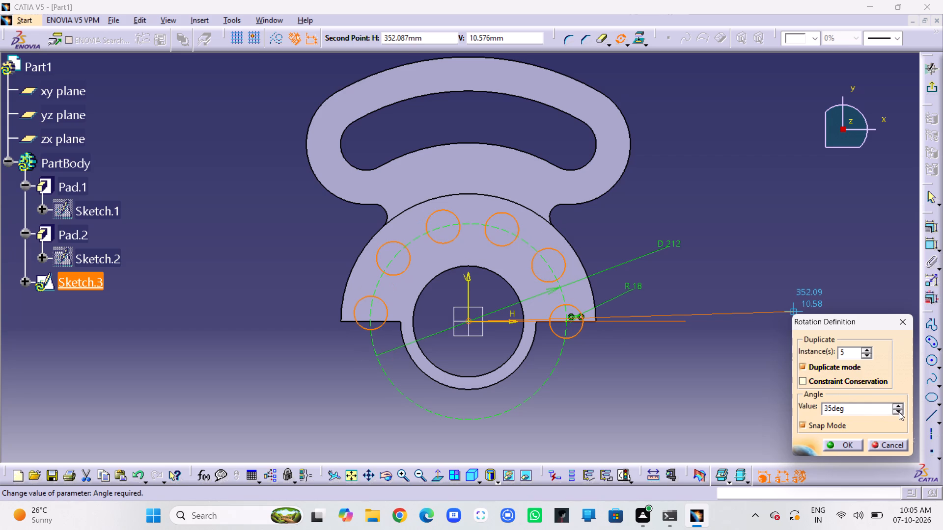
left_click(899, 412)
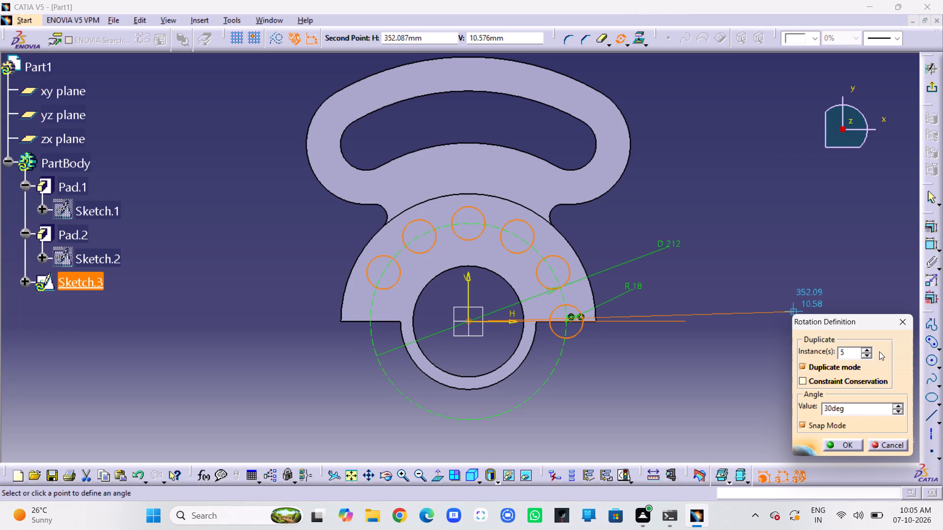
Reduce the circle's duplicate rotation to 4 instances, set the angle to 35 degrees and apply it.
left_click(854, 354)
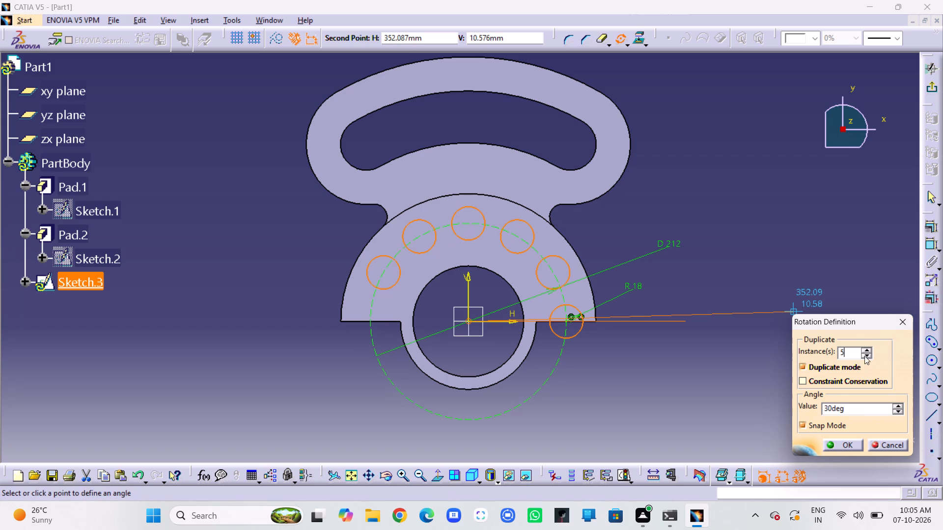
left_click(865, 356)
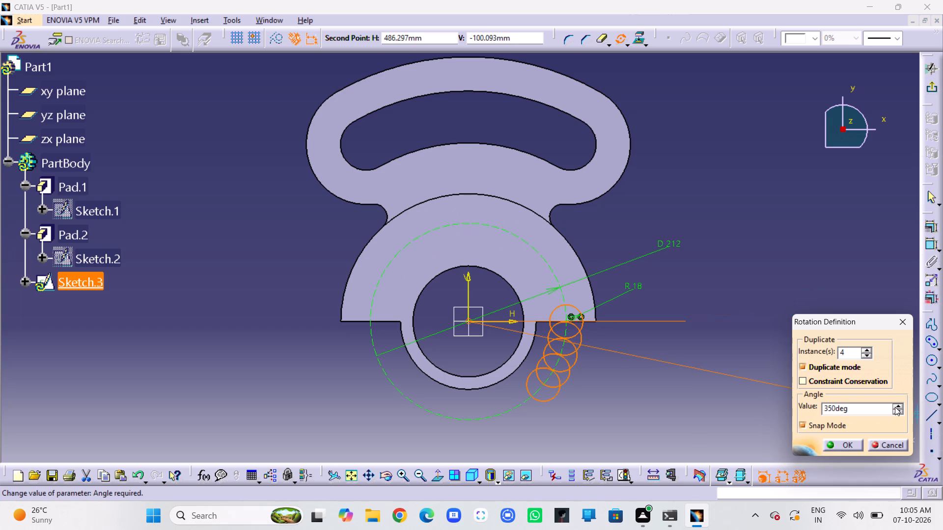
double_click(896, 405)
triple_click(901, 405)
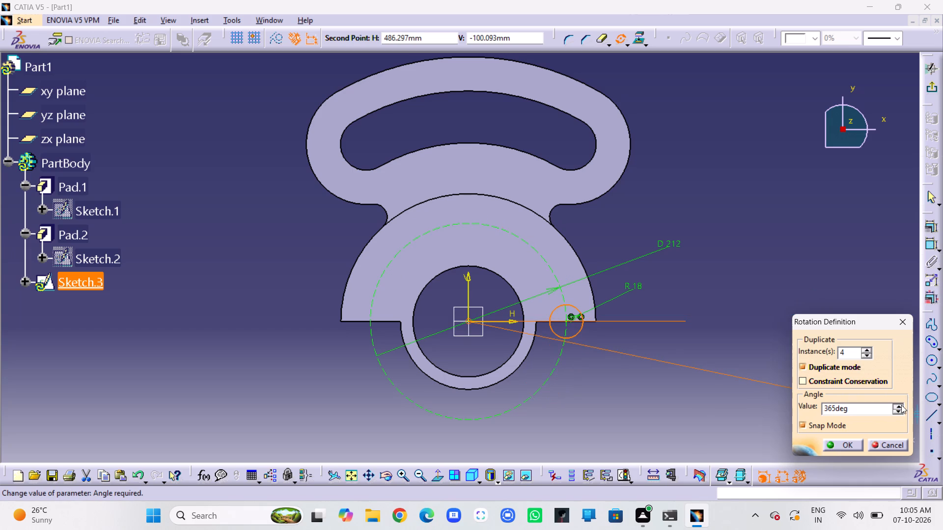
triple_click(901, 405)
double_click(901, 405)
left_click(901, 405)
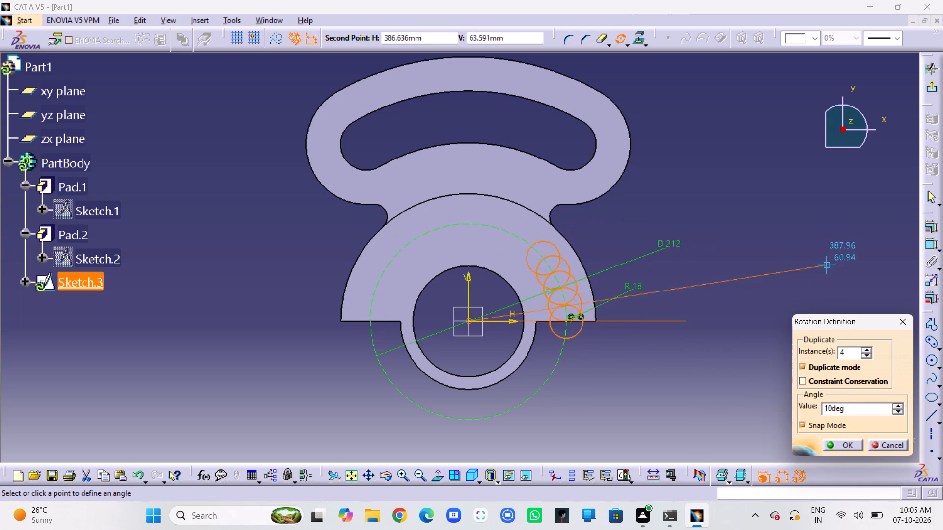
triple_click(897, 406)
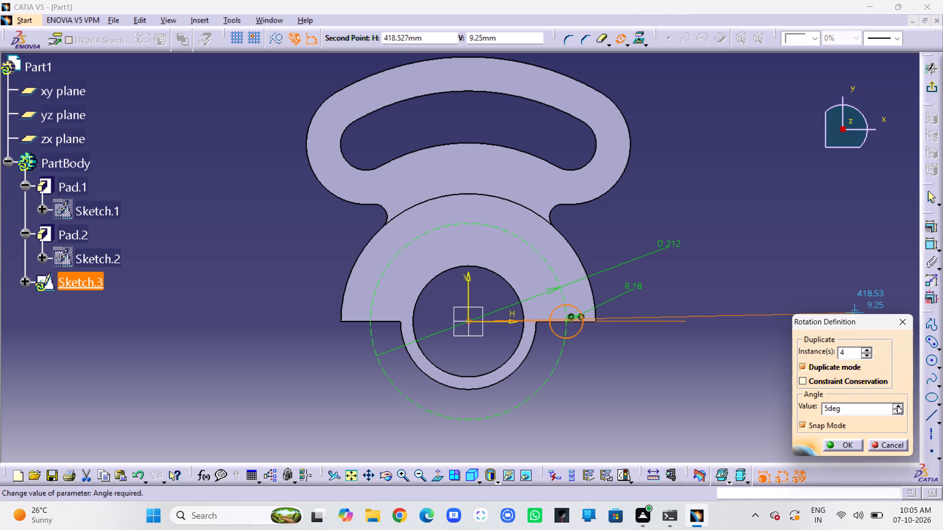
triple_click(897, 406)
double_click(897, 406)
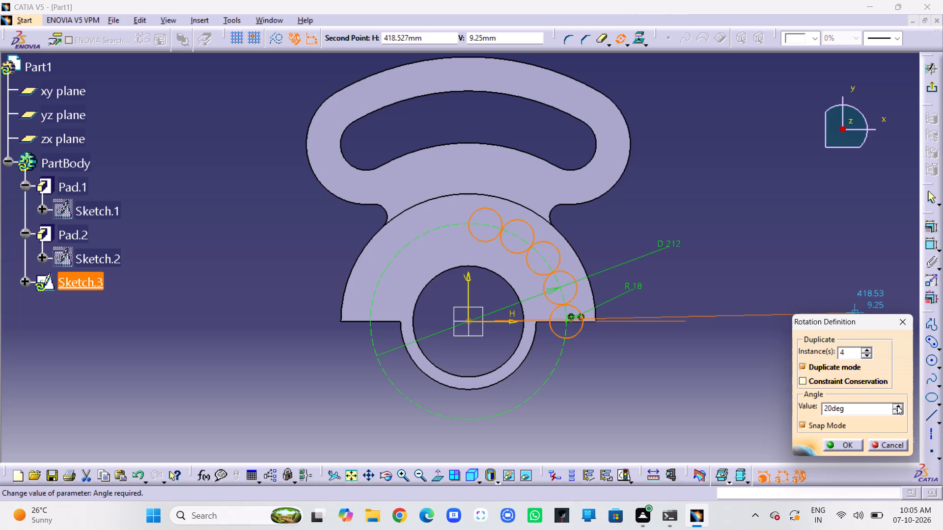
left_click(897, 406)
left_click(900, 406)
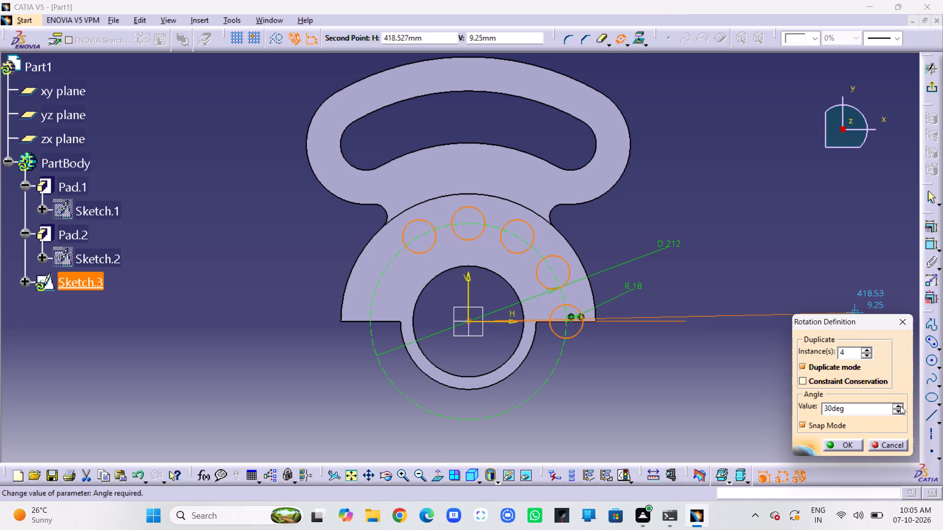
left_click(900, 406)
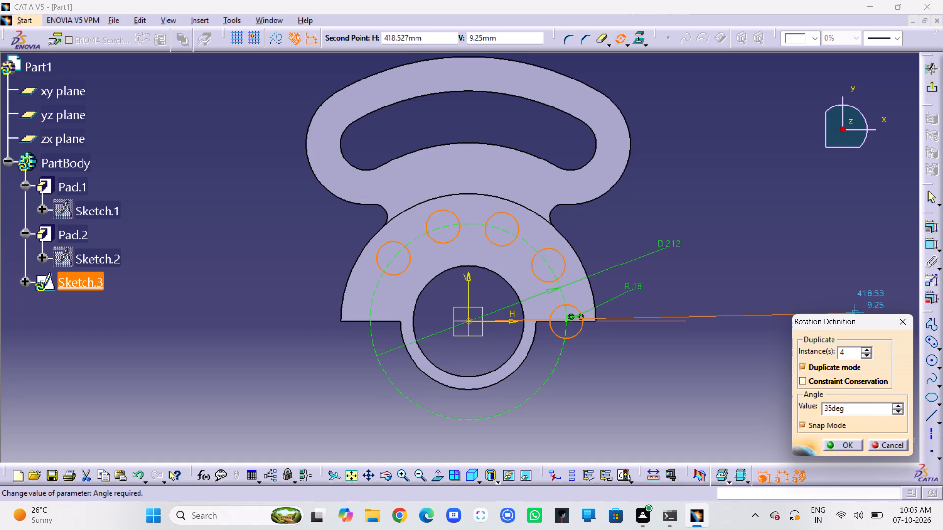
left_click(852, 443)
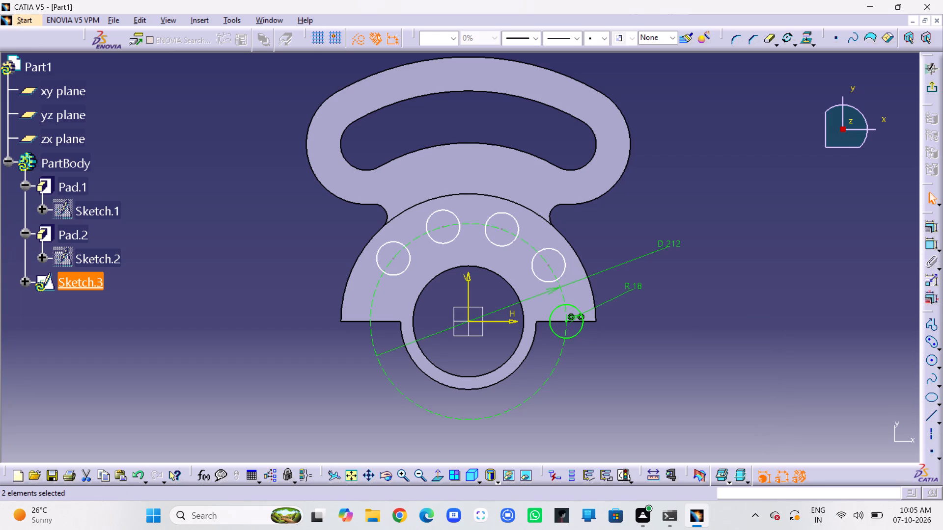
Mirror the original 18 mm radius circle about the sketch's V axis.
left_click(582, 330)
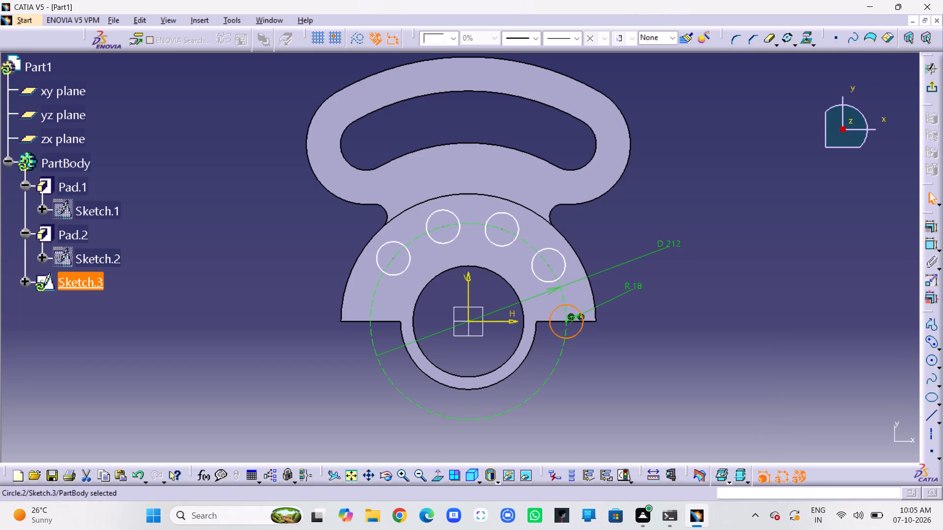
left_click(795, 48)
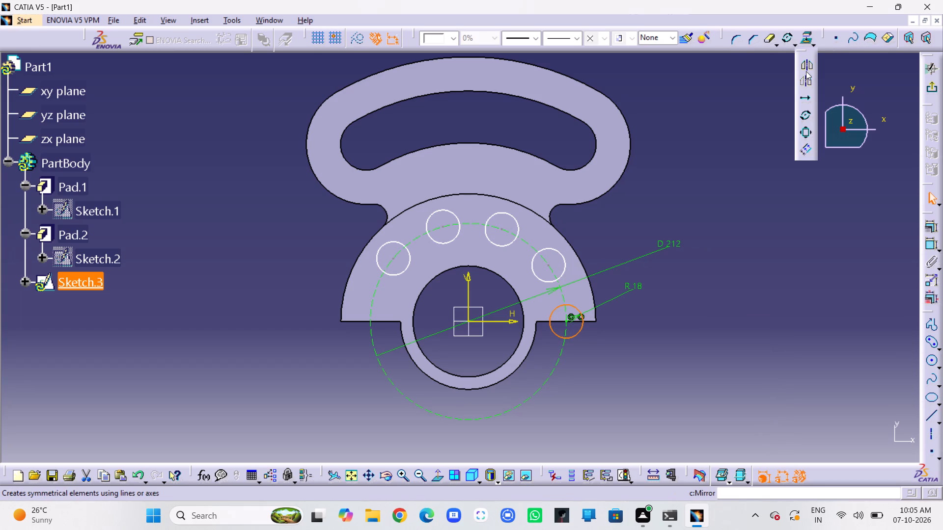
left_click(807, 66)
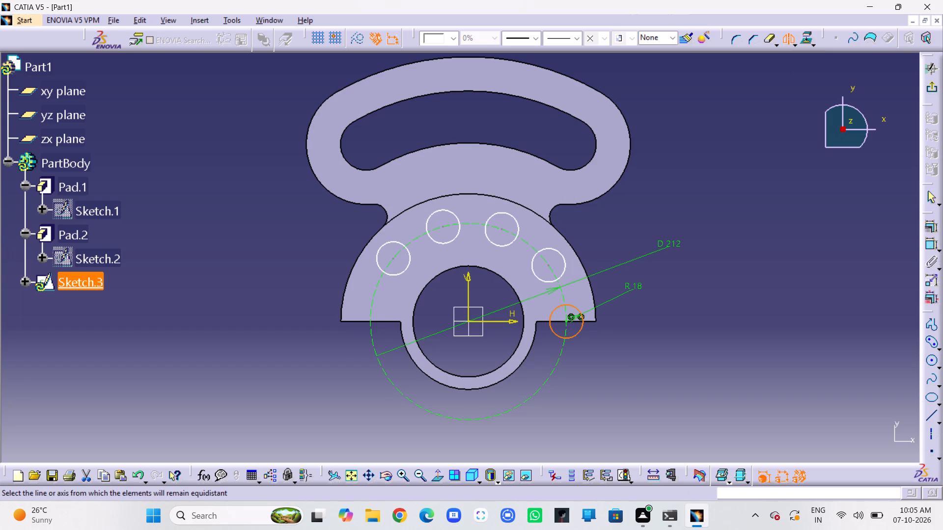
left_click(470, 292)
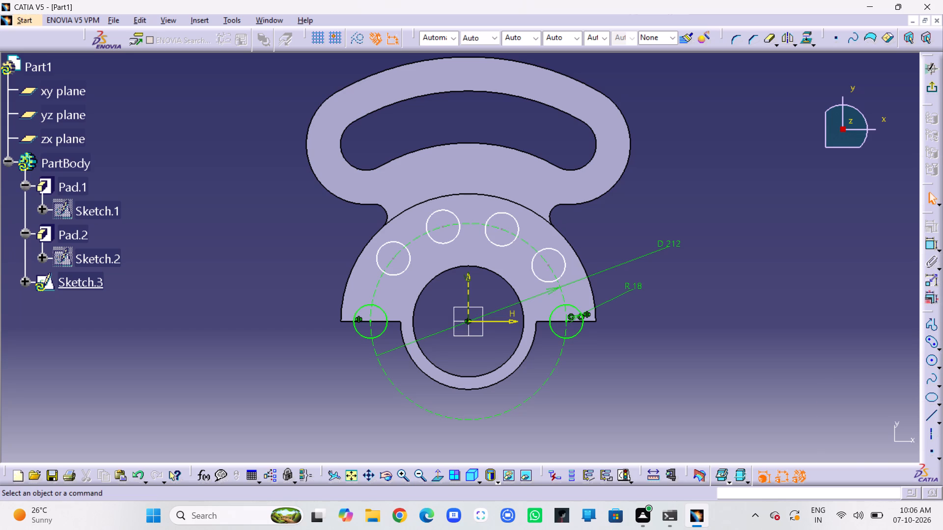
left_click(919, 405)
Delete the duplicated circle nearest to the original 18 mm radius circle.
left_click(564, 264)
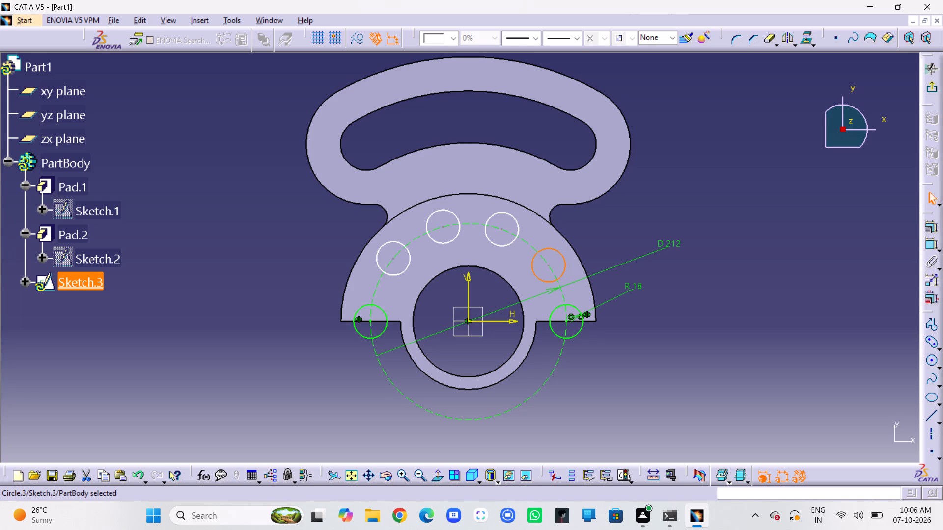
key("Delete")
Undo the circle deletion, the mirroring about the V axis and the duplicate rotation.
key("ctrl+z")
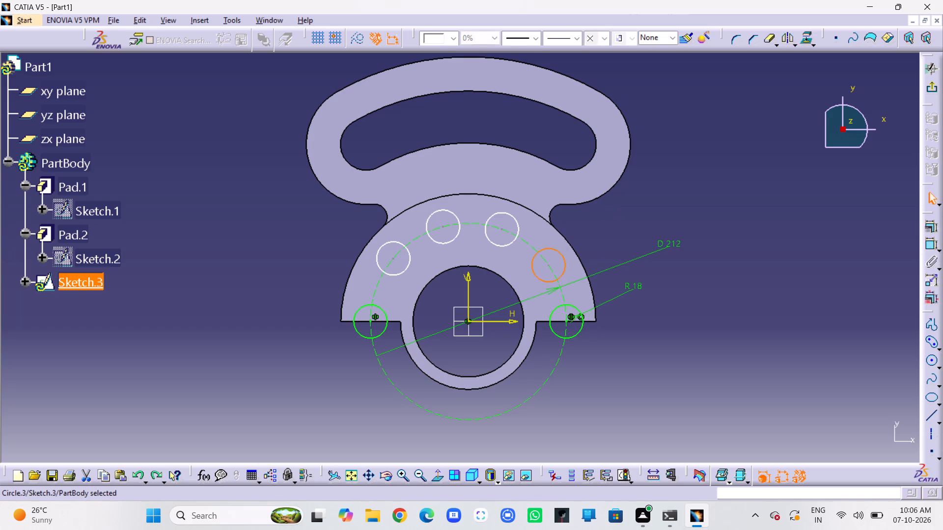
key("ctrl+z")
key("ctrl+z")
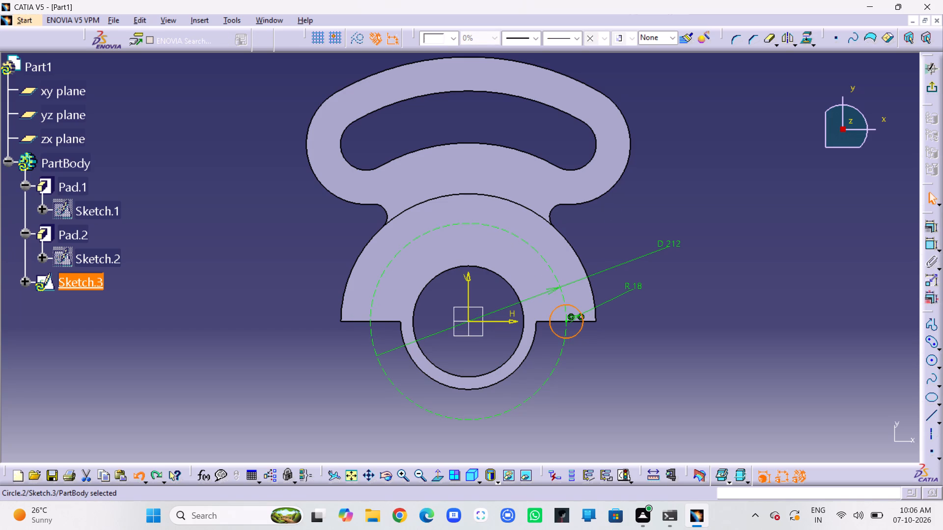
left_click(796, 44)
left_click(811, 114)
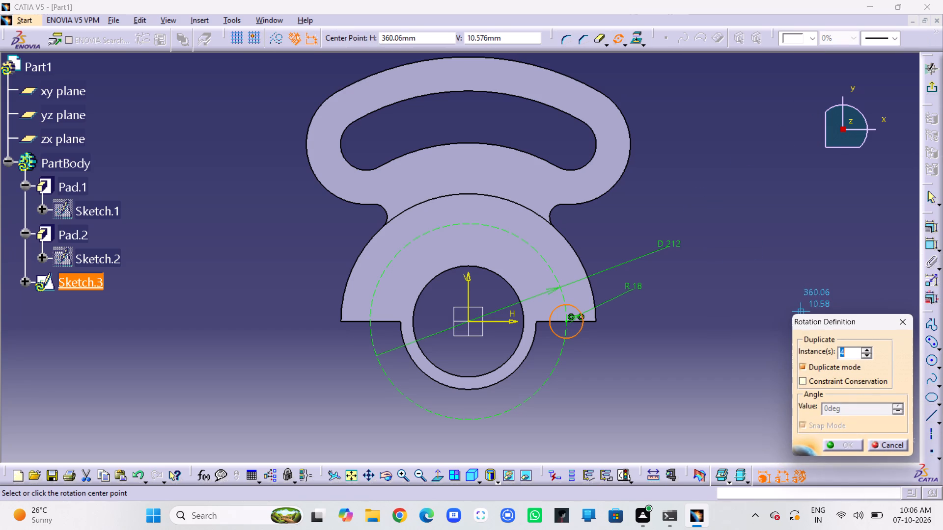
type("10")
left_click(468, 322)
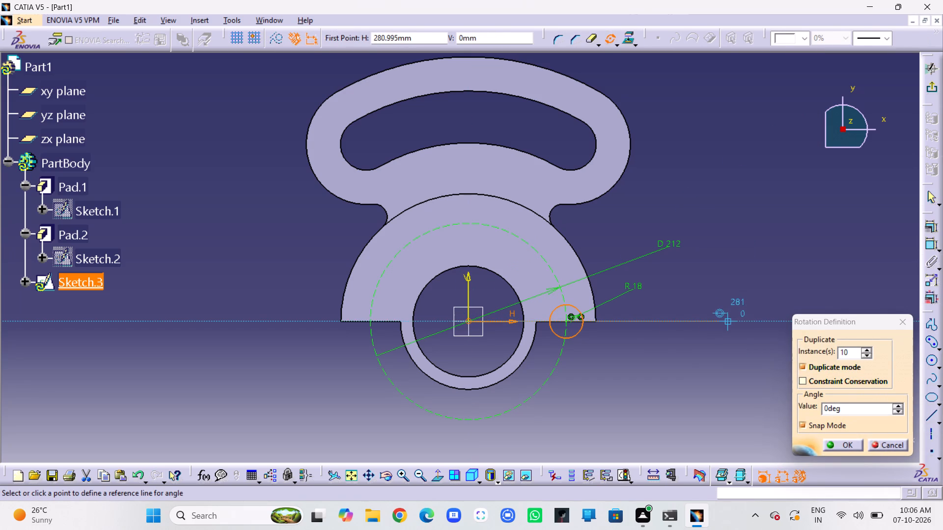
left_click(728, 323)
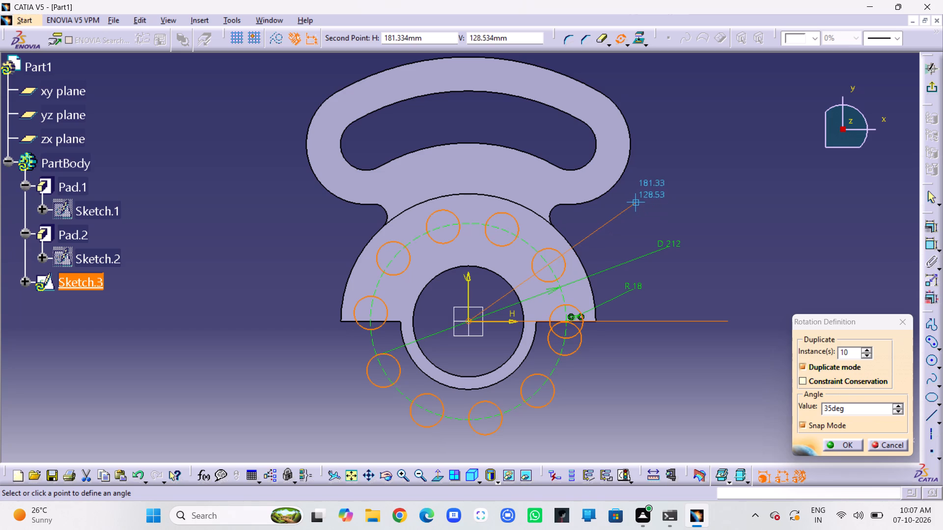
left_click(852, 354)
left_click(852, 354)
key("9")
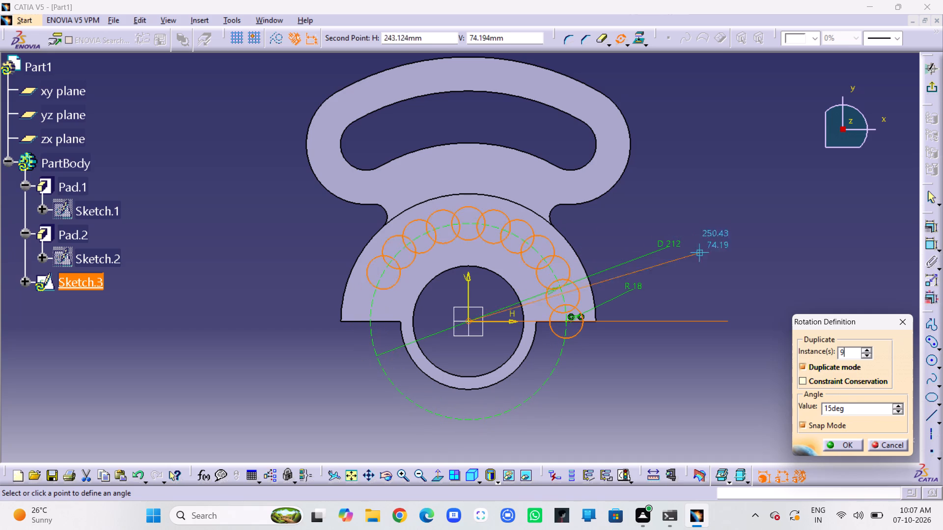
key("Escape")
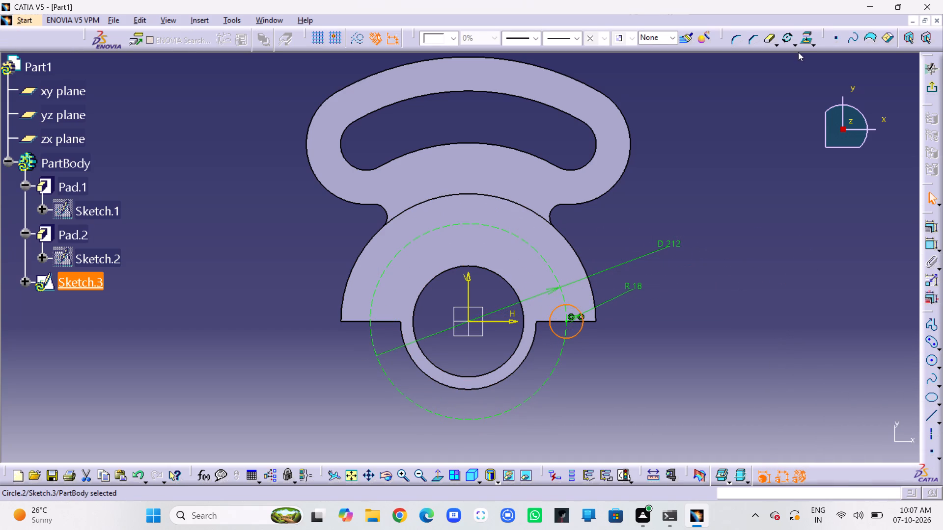
Rotate the 18 mm radius circle about the sketch origin in duplicate mode with 4 instances at 35 degrees from the H axis.
left_click(784, 41)
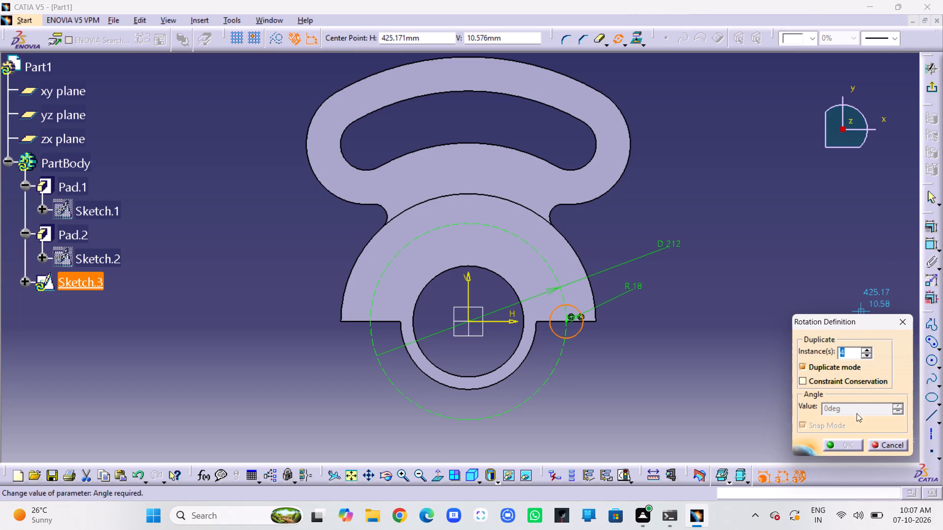
left_click(469, 321)
left_click(664, 320)
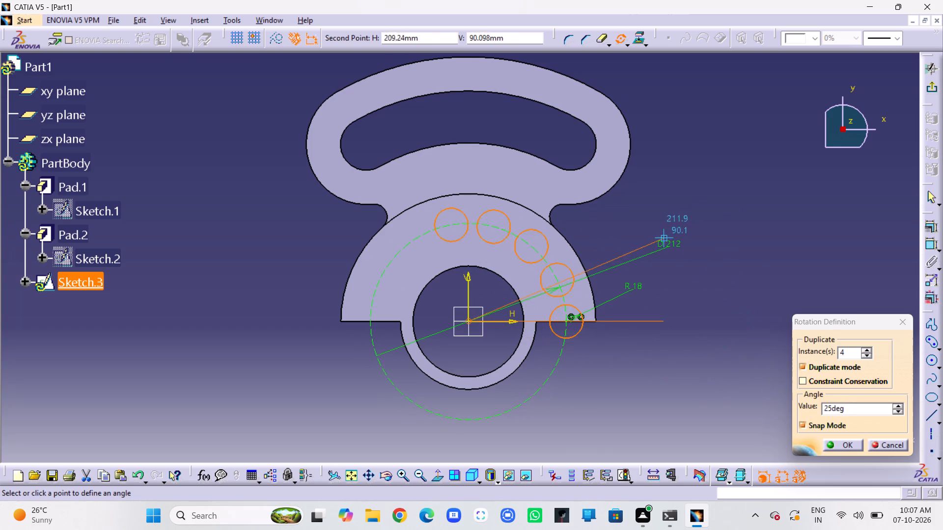
left_click(642, 196)
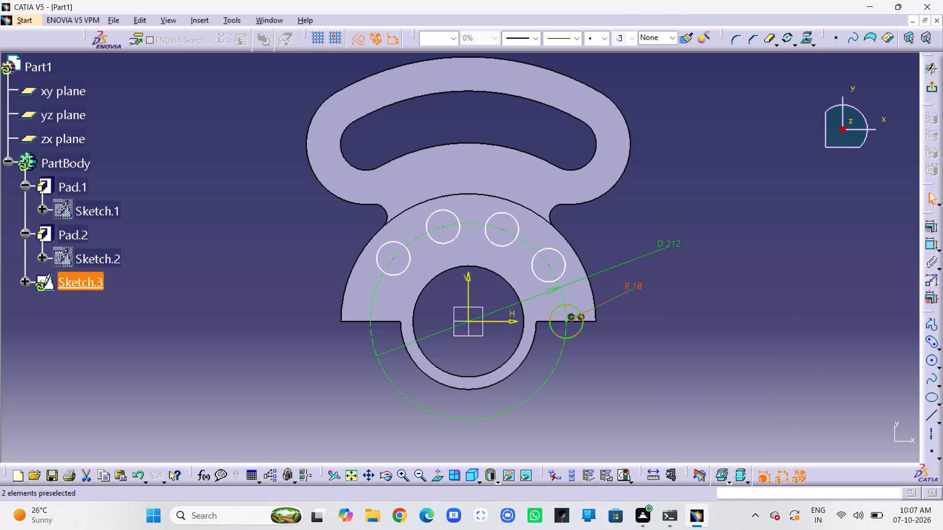
Mirror the original 18 mm radius circle on the H axis about the sketch's V axis.
left_click(578, 333)
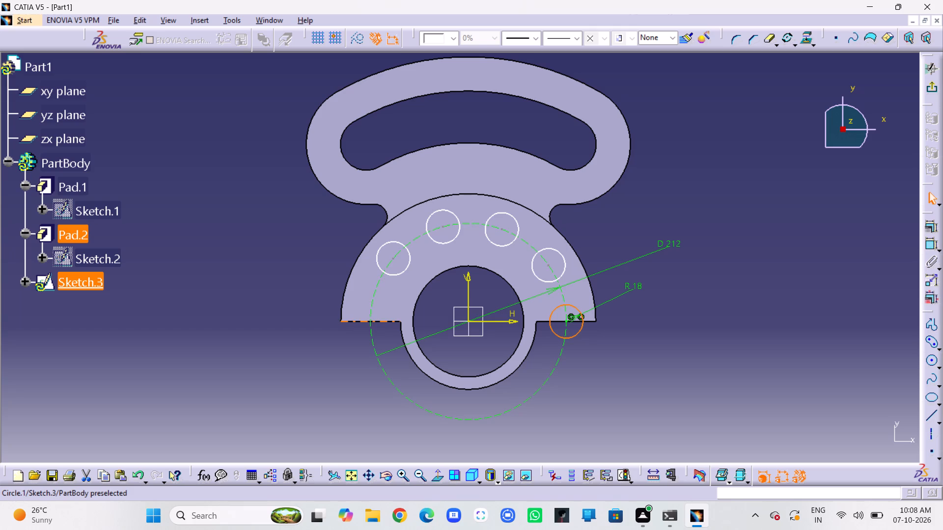
left_click(794, 47)
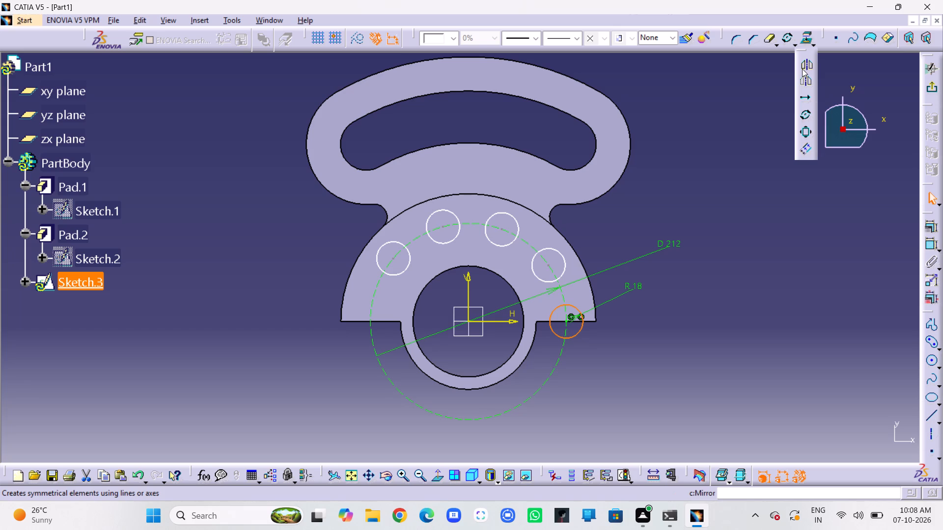
left_click(802, 69)
left_click(470, 291)
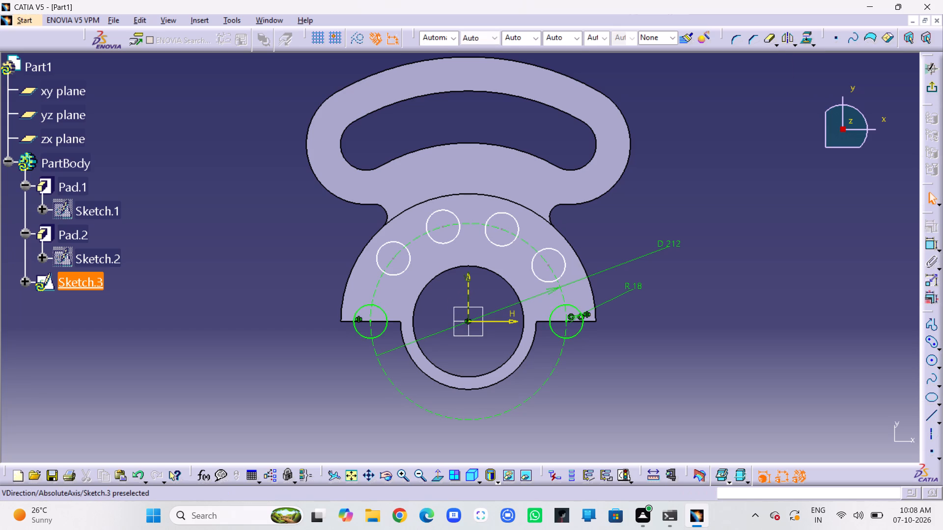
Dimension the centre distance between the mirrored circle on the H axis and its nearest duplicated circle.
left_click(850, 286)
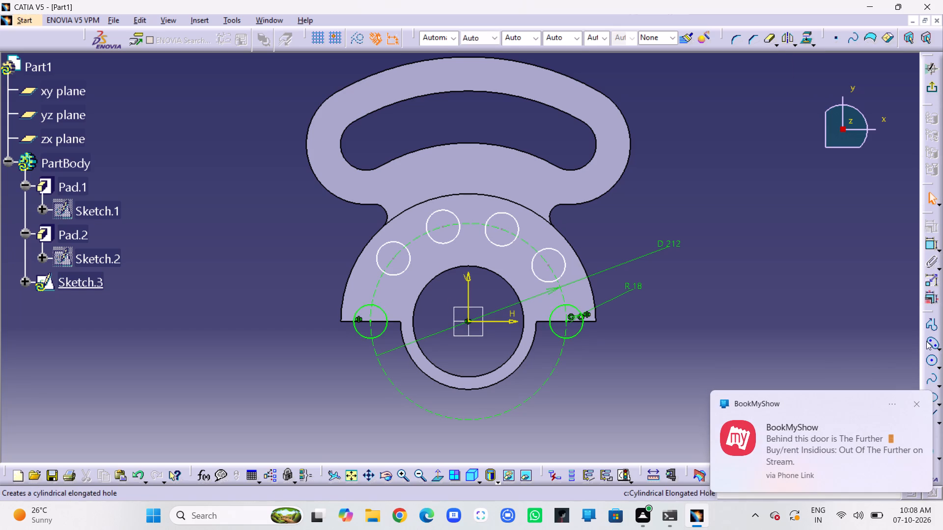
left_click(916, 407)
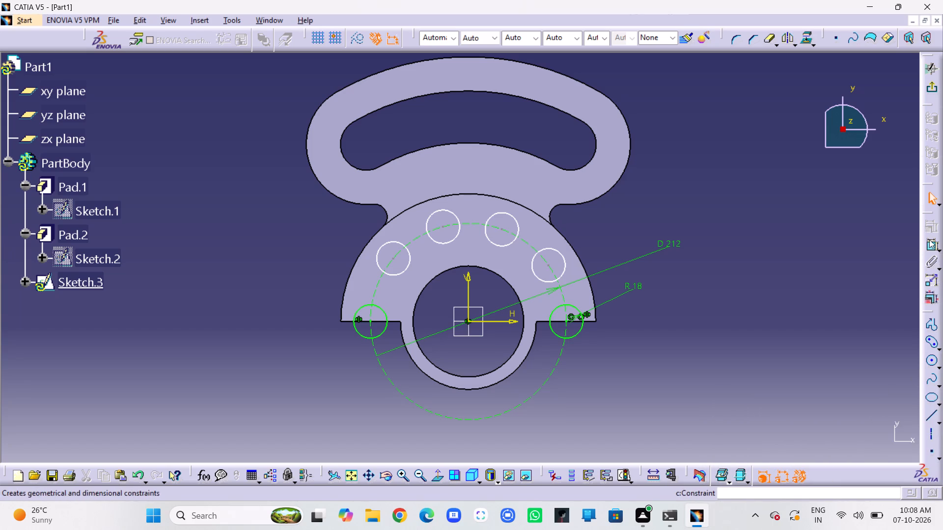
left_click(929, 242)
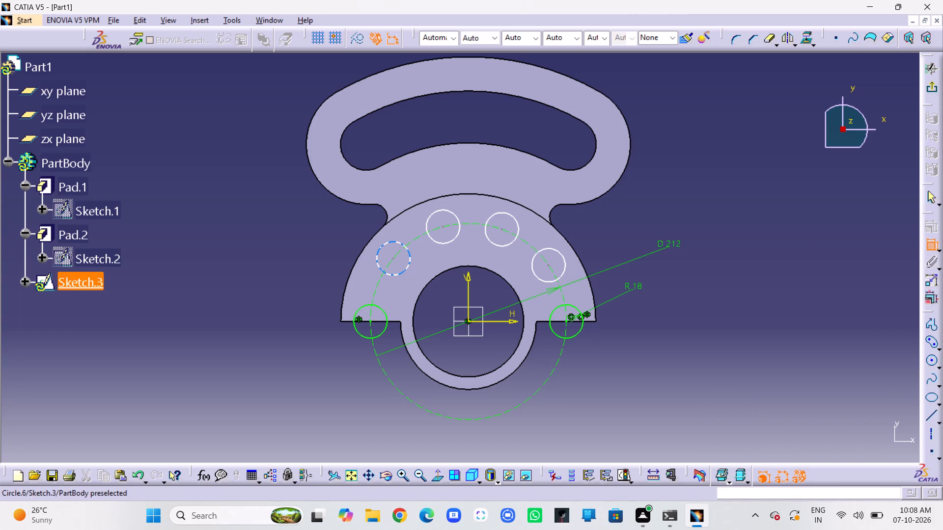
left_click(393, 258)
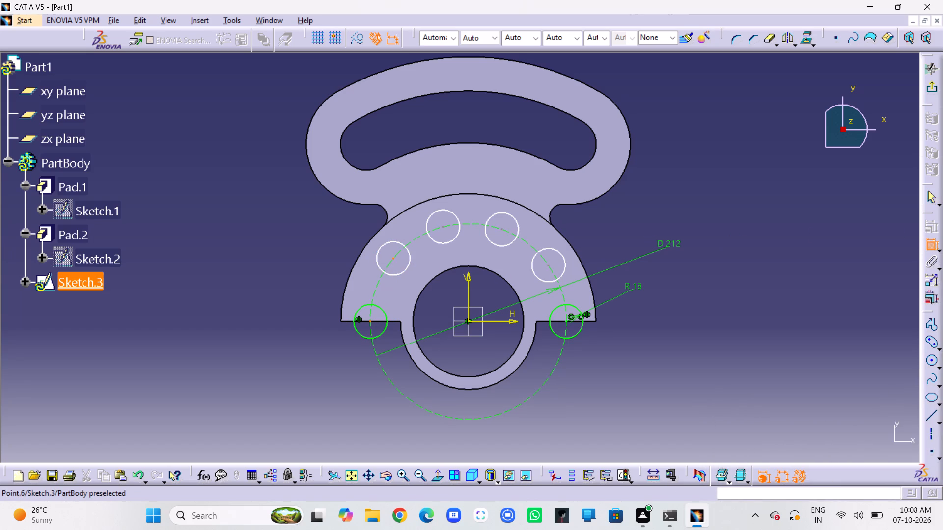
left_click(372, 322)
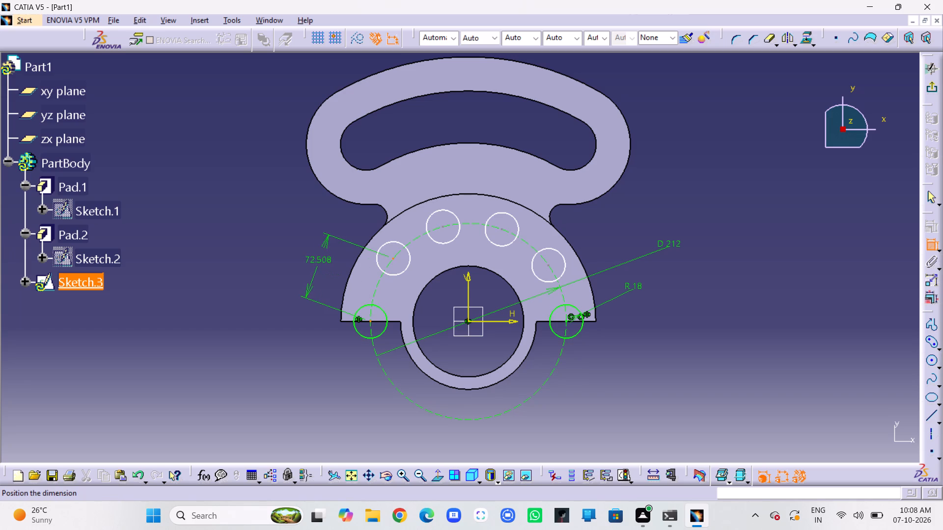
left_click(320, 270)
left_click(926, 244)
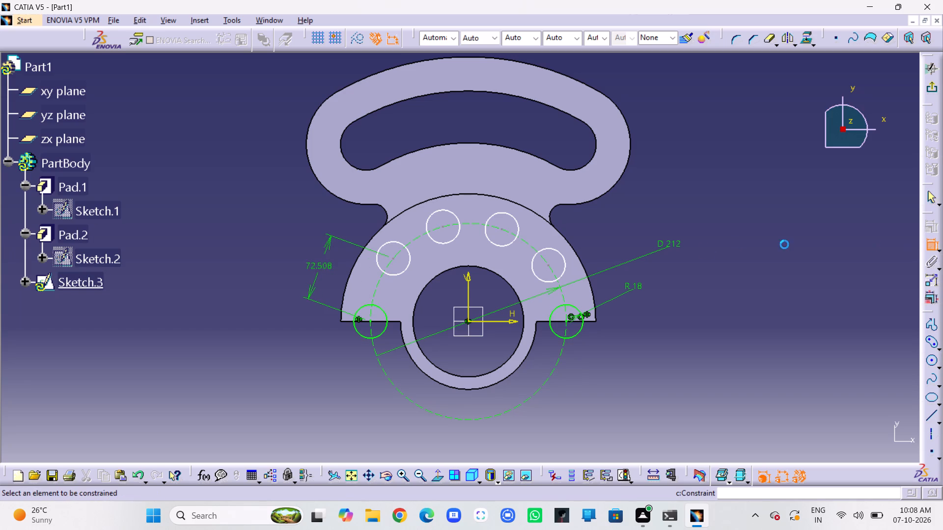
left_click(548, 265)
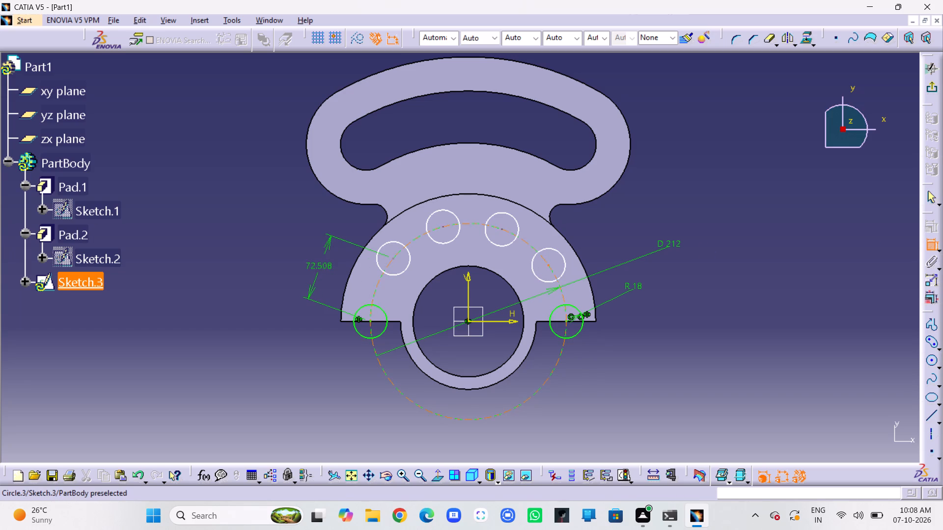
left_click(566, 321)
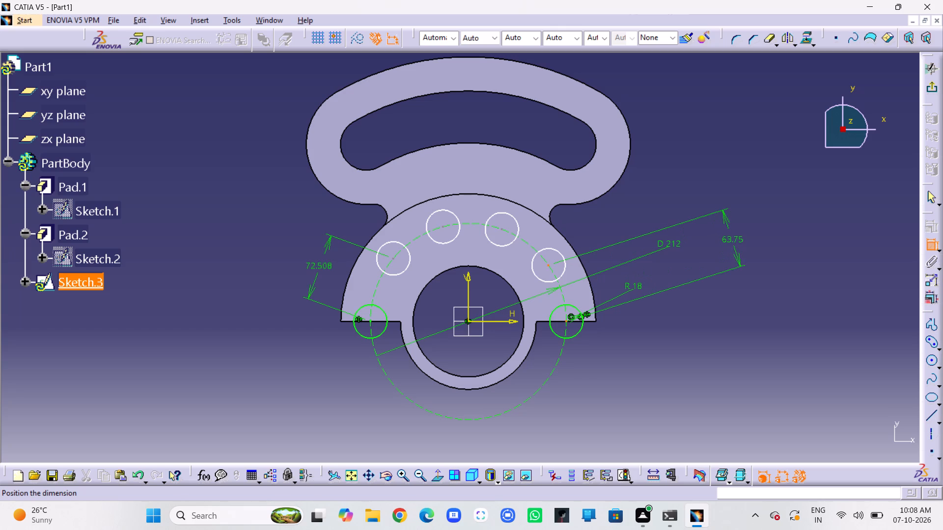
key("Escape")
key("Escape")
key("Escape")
Undo the centre distance dimension, the mirroring about the V axis and the duplicate rotation of the 18 mm radius circle.
key("ctrl+z")
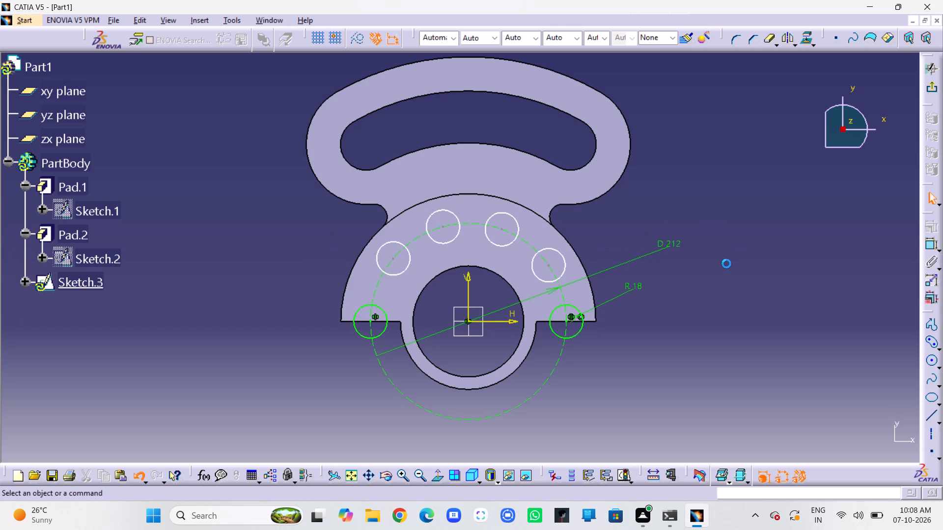
key("ctrl+z")
key("ctrl+z")
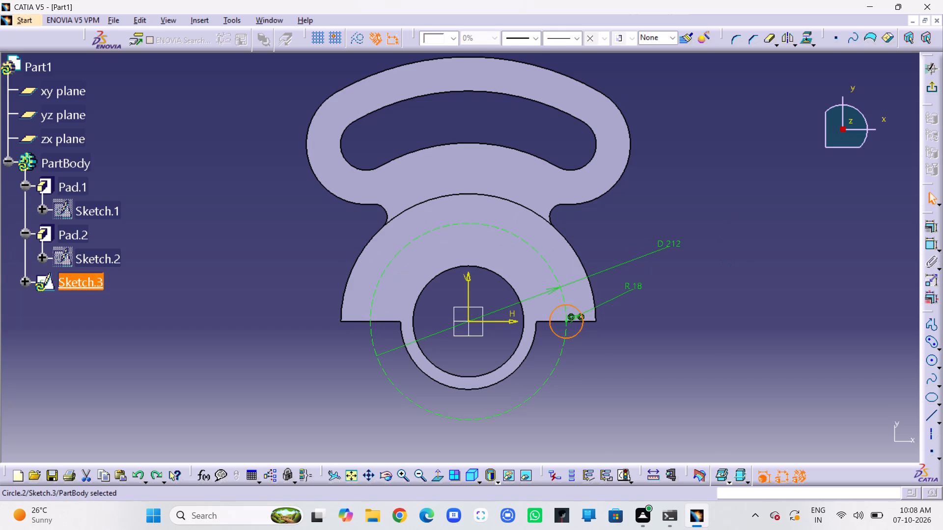
Exit the sketch and cut the 18 mm radius circle into the half-disc as a 15 mm deep pocket.
left_click(932, 87)
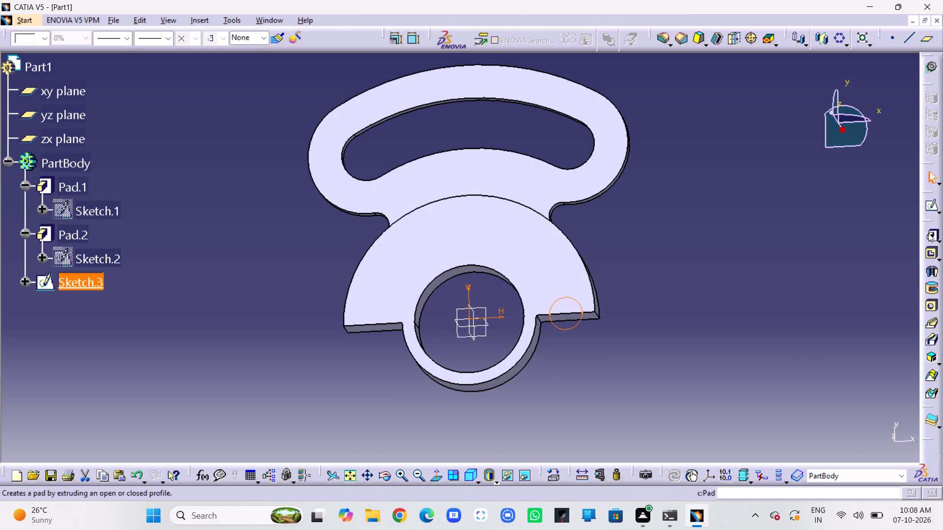
left_click(929, 253)
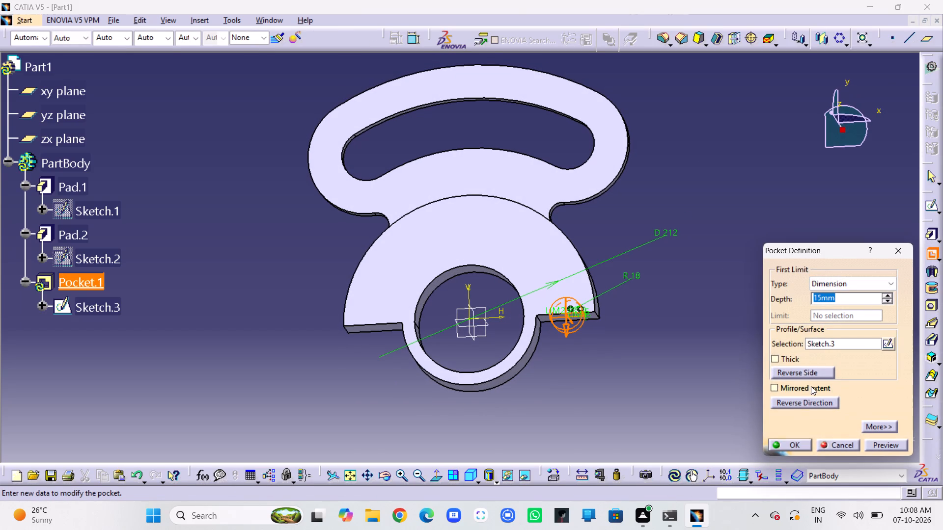
left_click(792, 445)
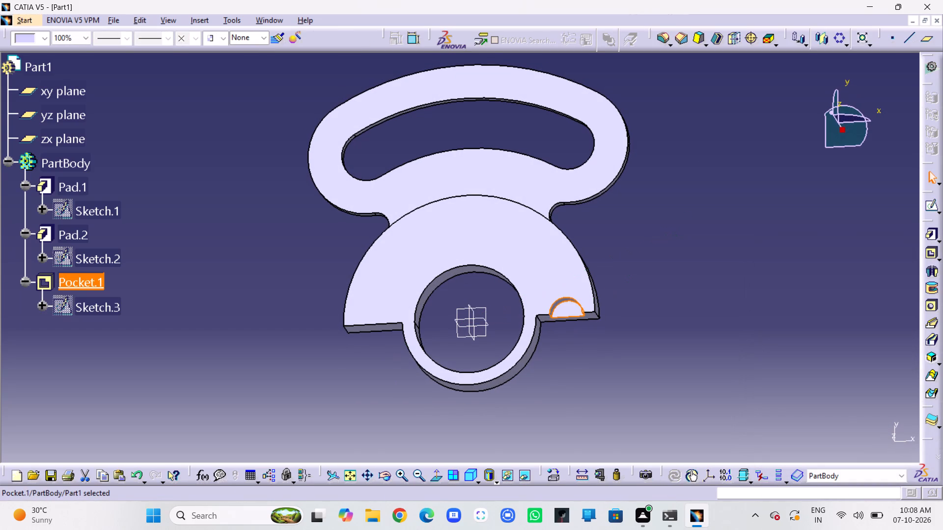
left_click(716, 401)
Set the circular pocket's depth to 30 mm, keeping the limit type Dimension.
double_click(567, 311)
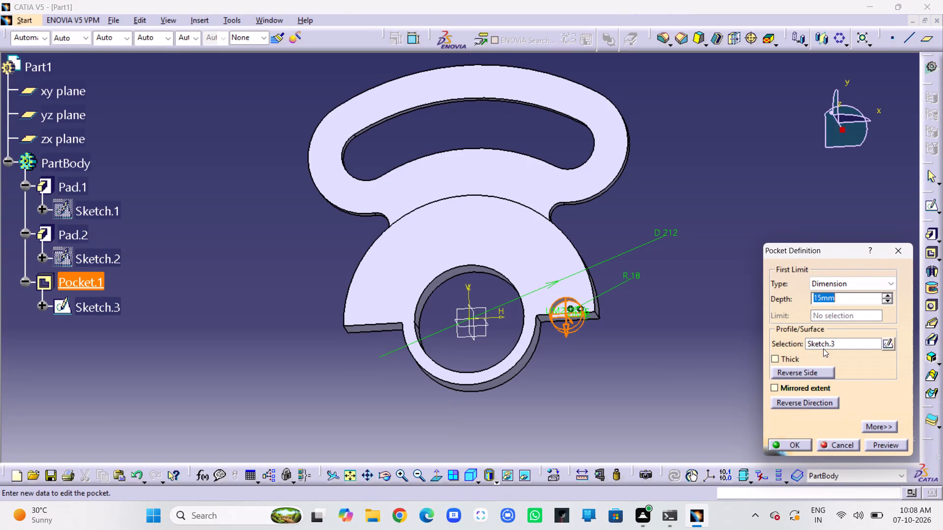
left_click(859, 283)
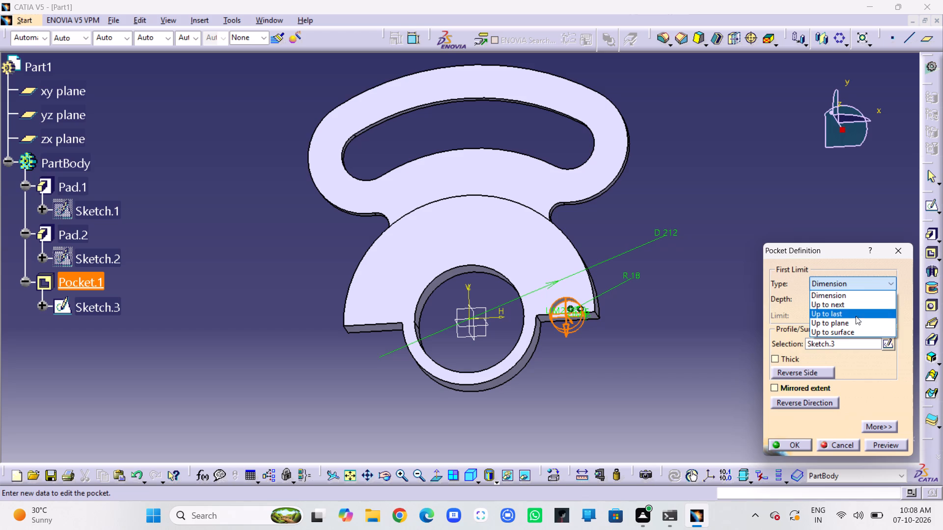
left_click(855, 331)
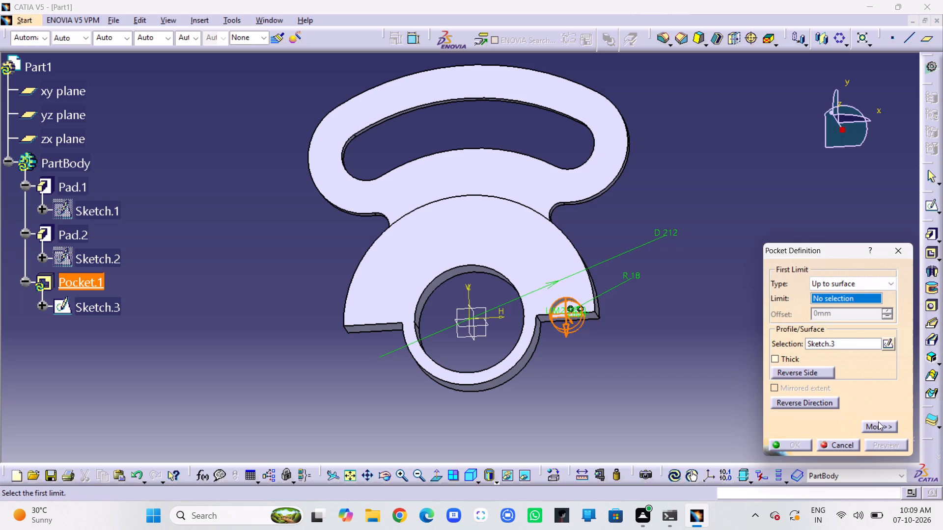
left_click(849, 284)
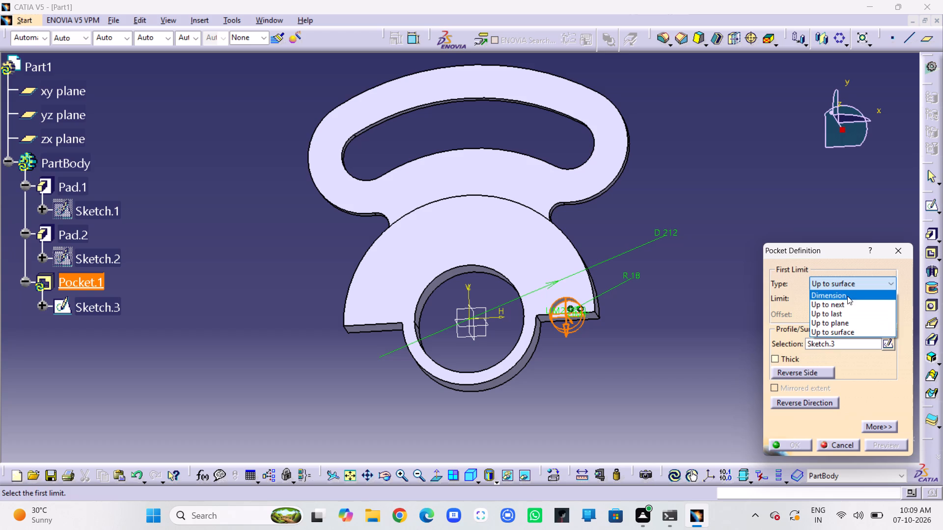
left_click(847, 296)
double_click(837, 300)
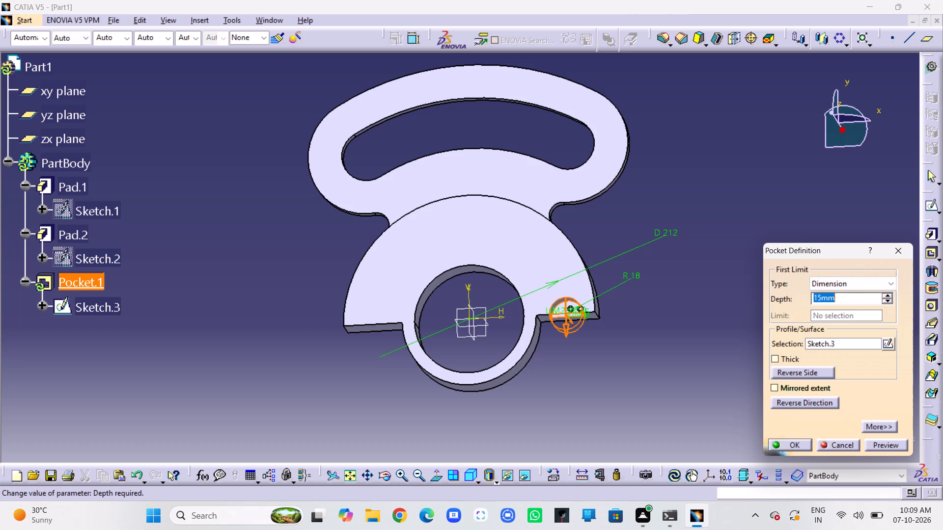
key("3")
key("0")
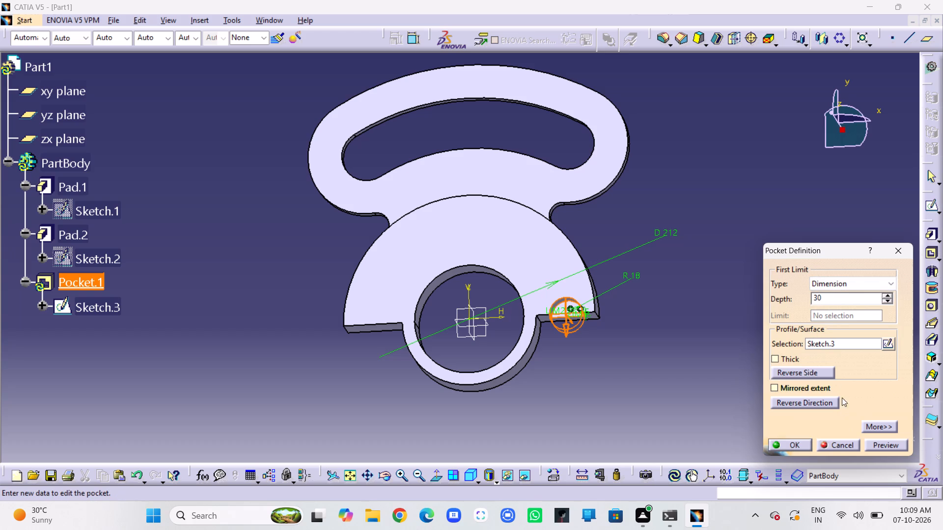
left_click(889, 448)
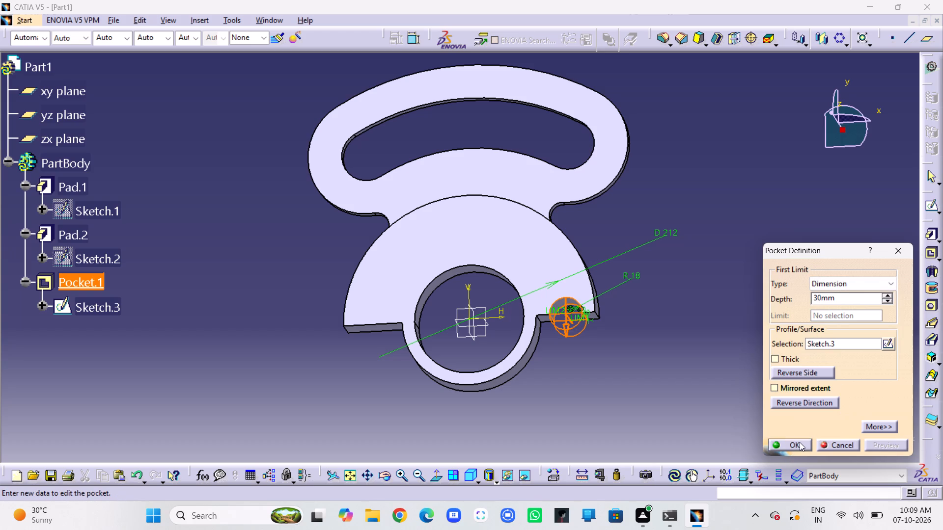
left_click(800, 442)
left_click(693, 367)
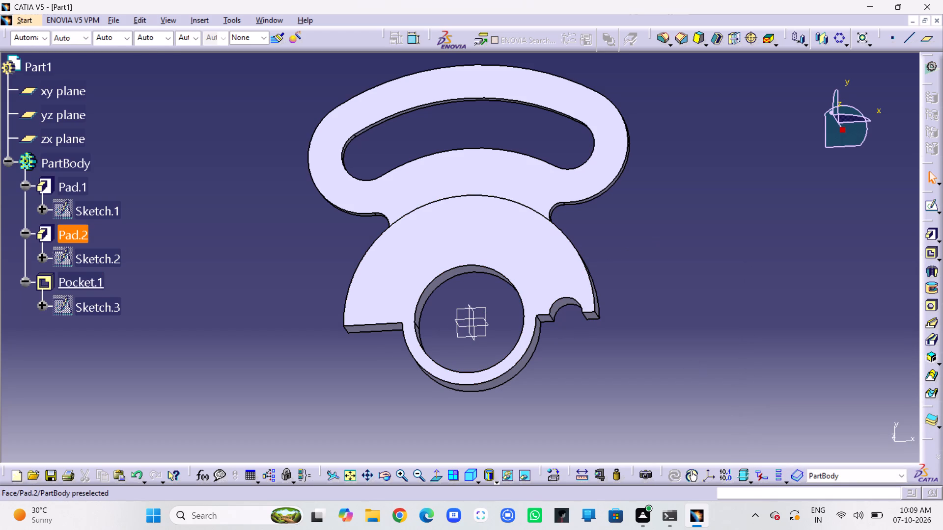
Set up a circular pattern of the pocket as a complete crown with 6 instances, using the xy plane as reference element.
left_click(99, 283)
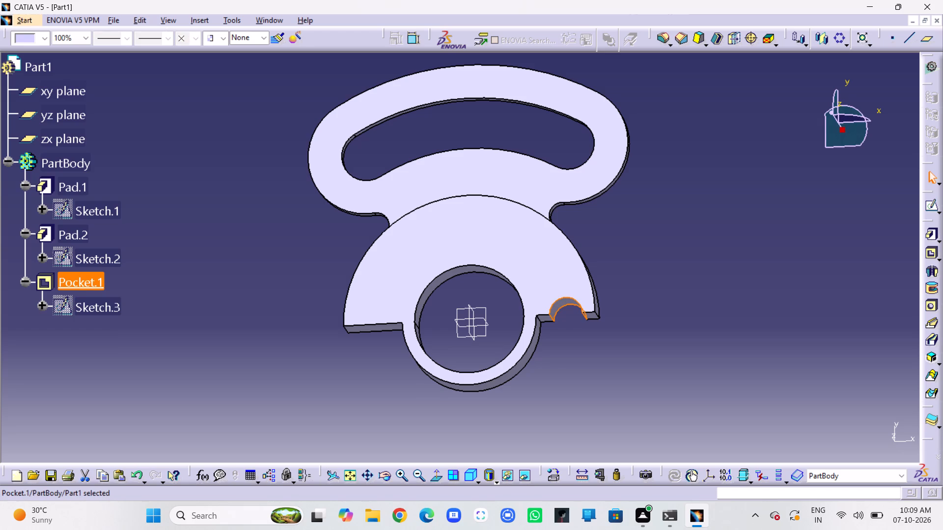
left_click(841, 40)
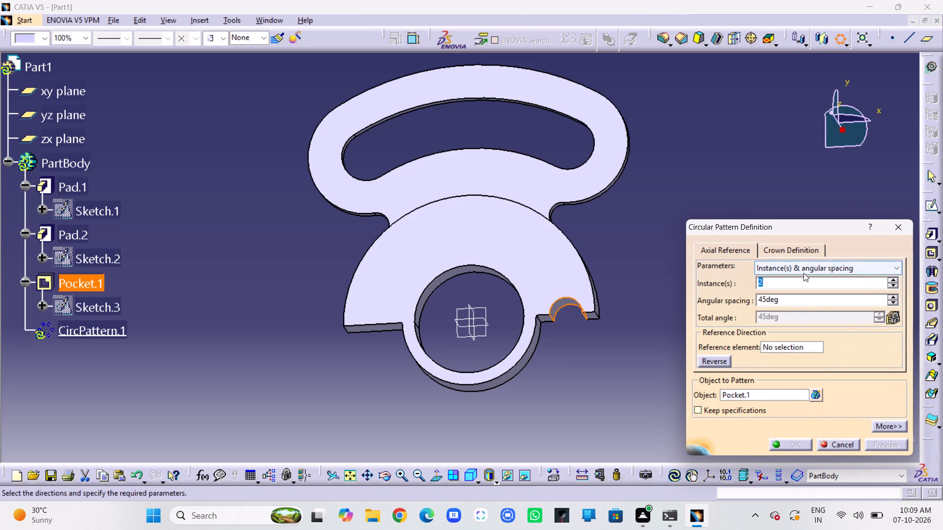
left_click(804, 273)
left_click(798, 306)
double_click(795, 282)
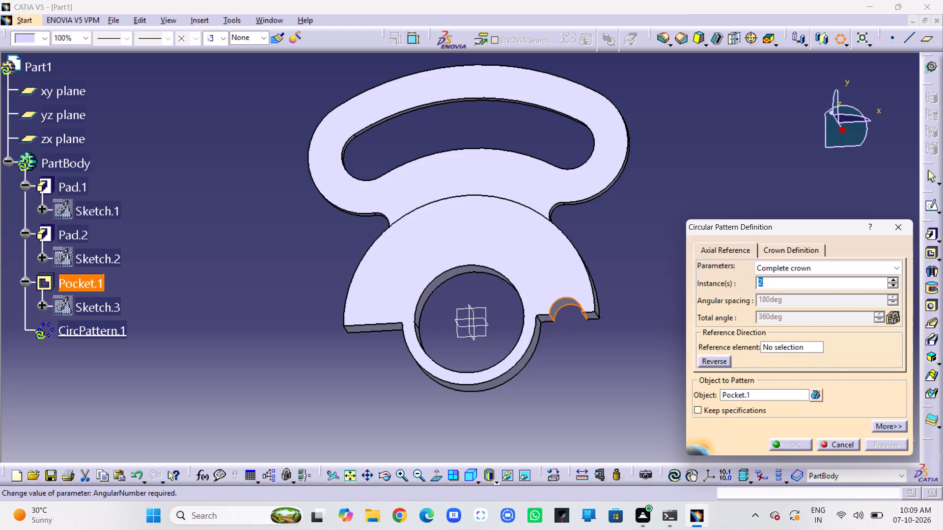
key("6")
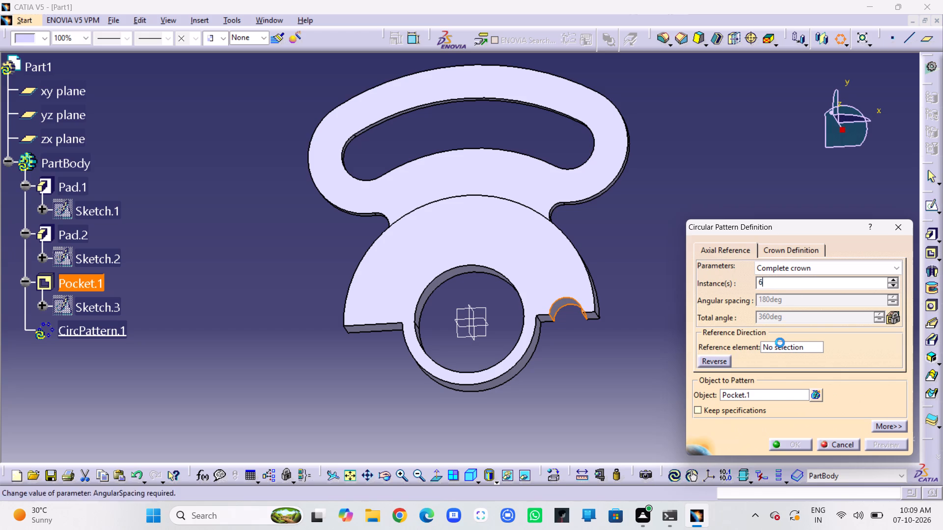
left_click(780, 343)
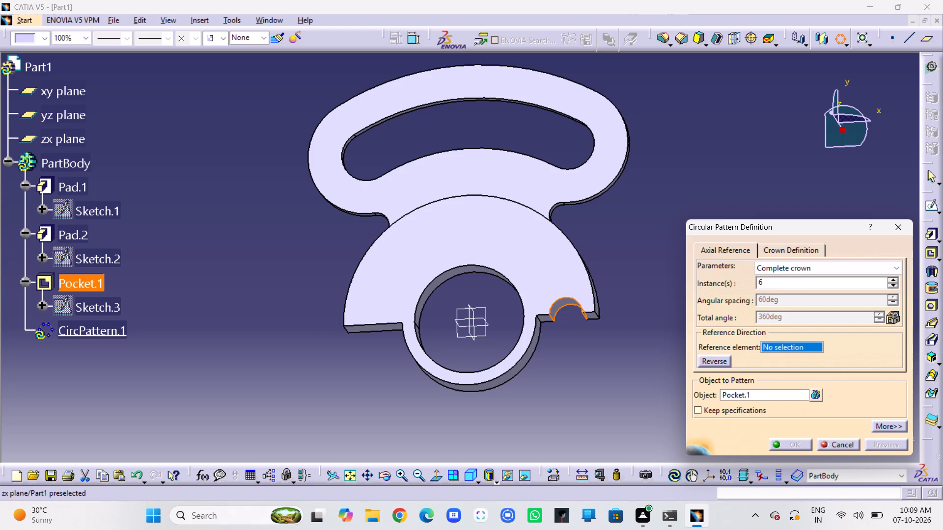
left_click(482, 319)
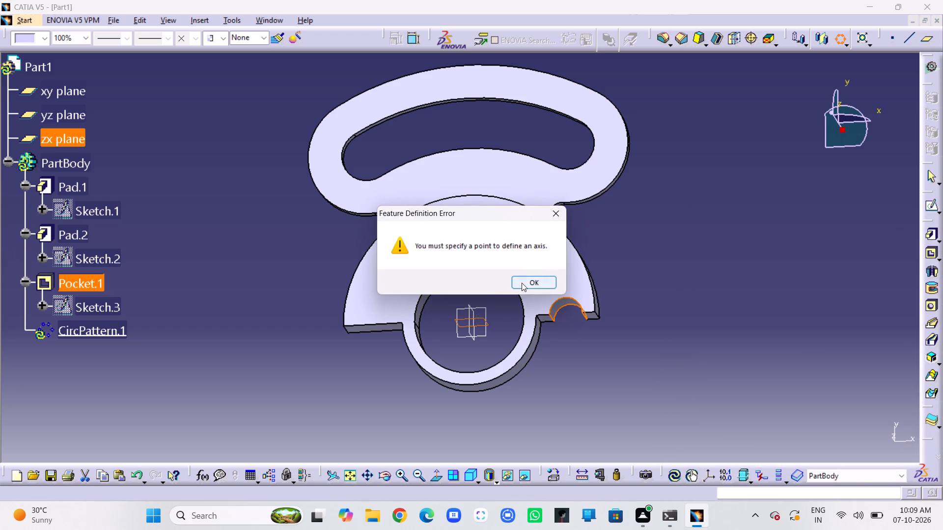
left_click(522, 283)
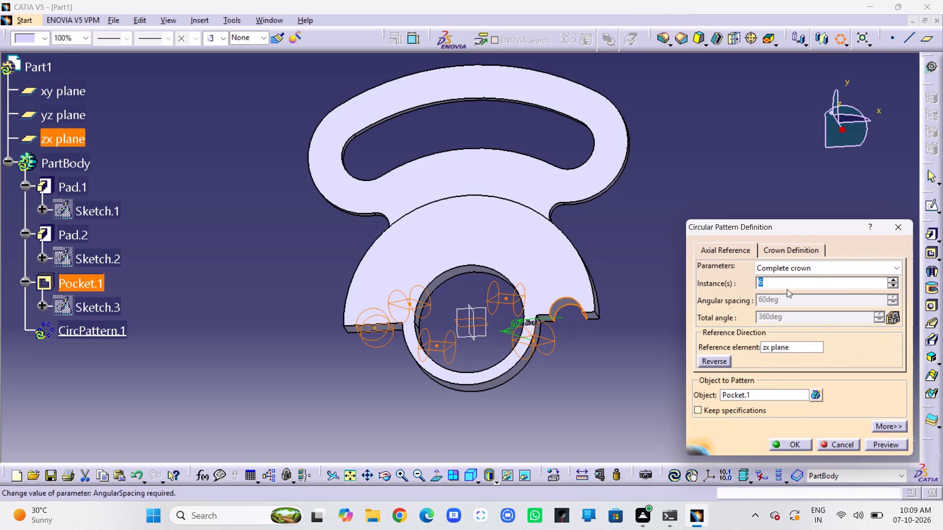
left_click(780, 348)
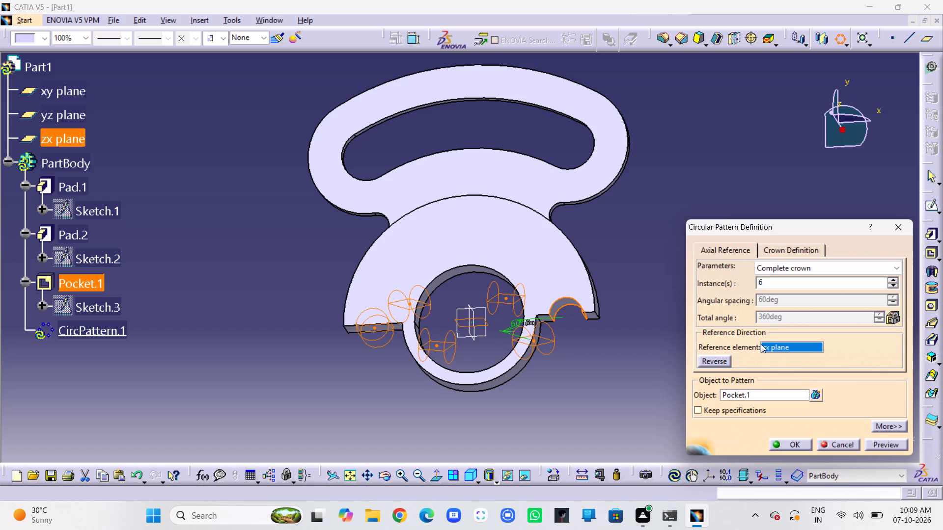
left_click(479, 308)
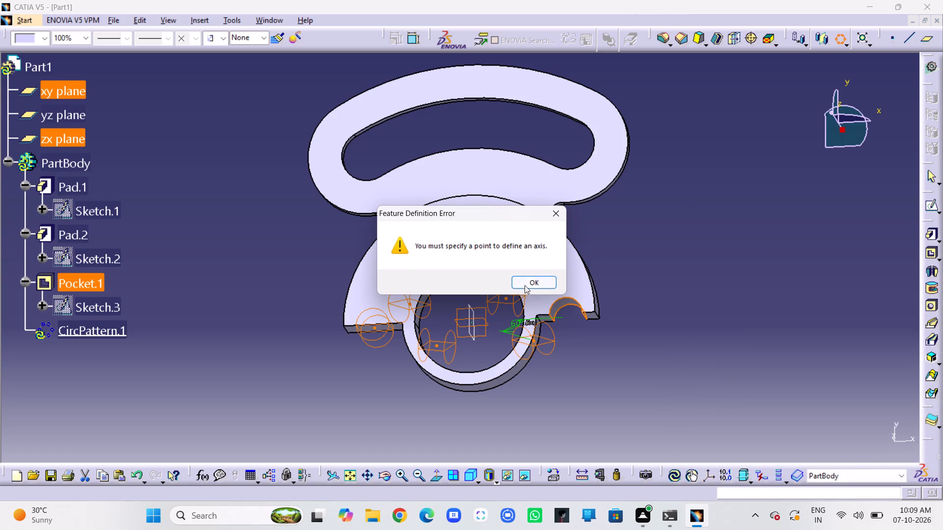
left_click(530, 281)
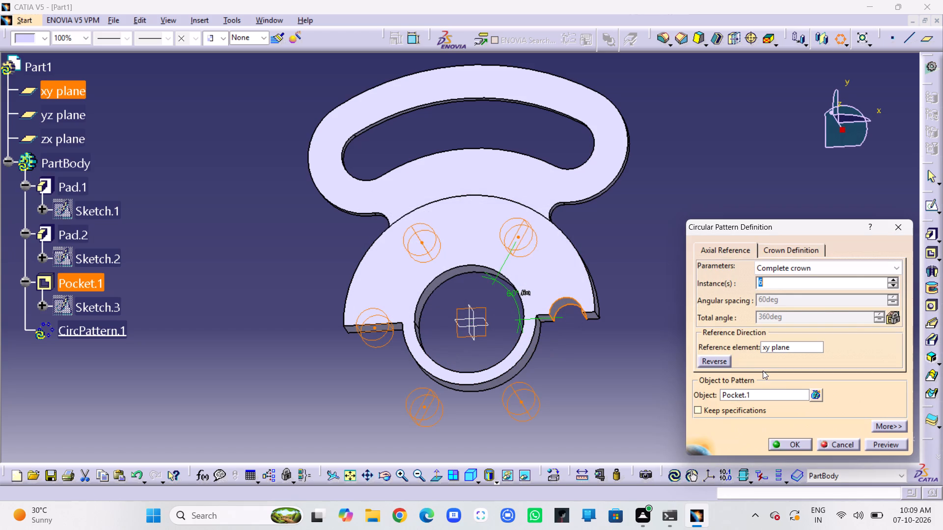
Switch the circular pattern's parameters to Instance(s) & total angle, keeping 6 instances, and dismiss the chat notifications.
left_click(800, 266)
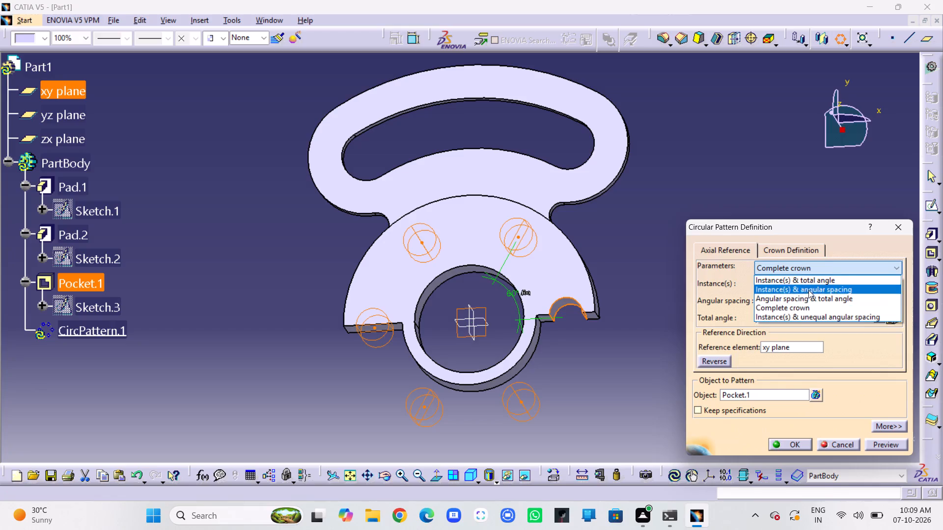
left_click(808, 282)
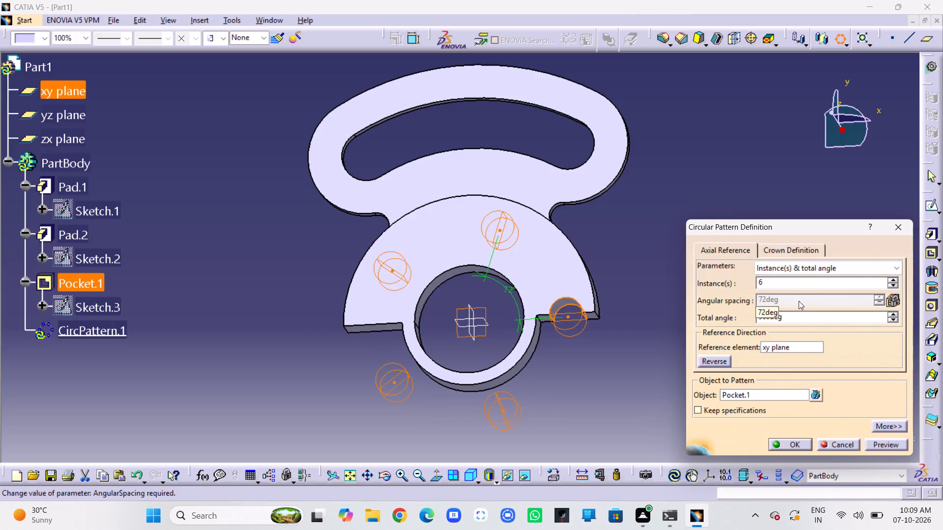
left_click(799, 301)
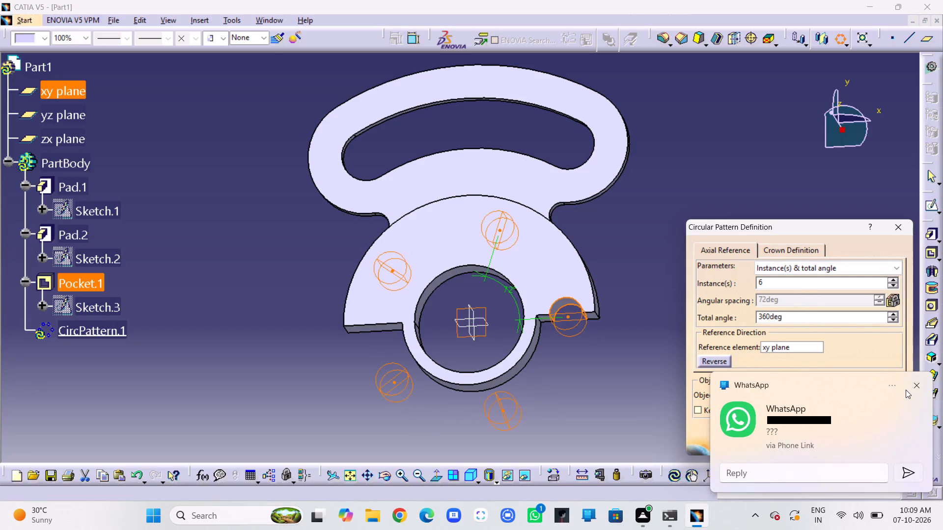
left_click(919, 383)
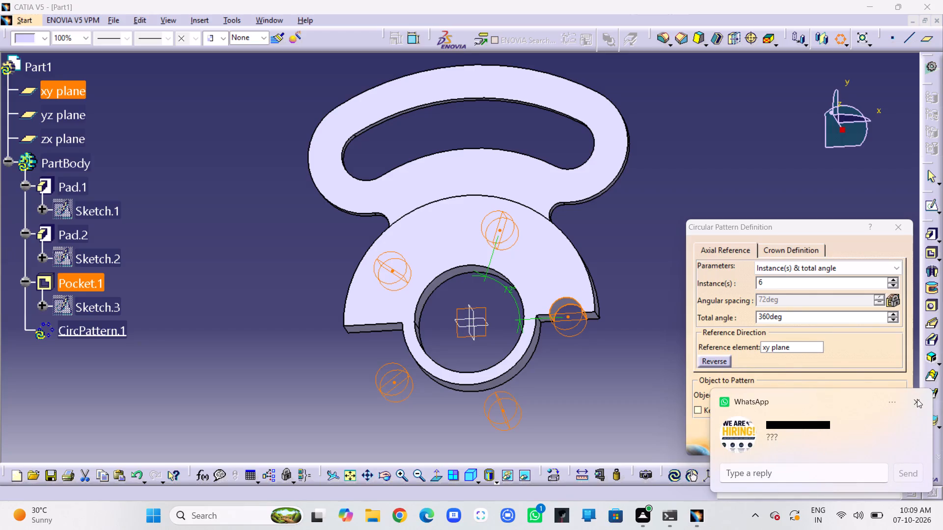
left_click(917, 399)
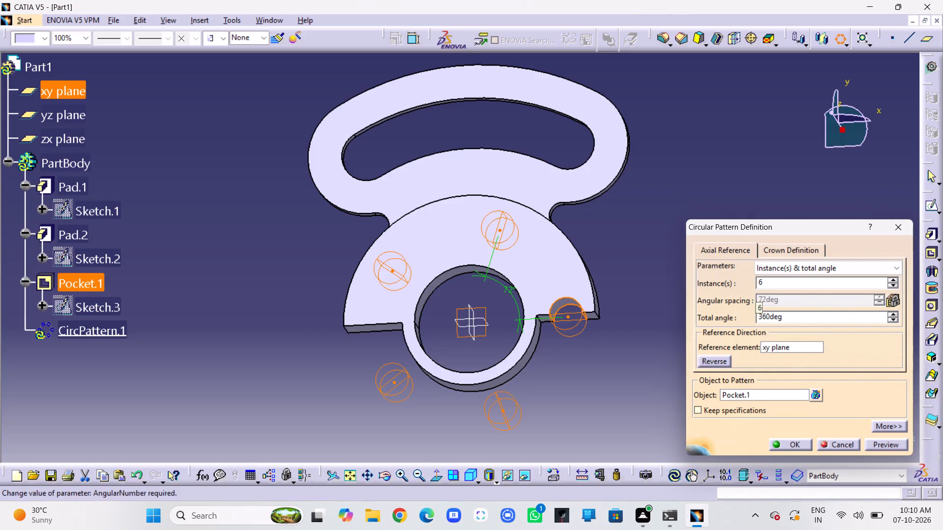
left_click(800, 270)
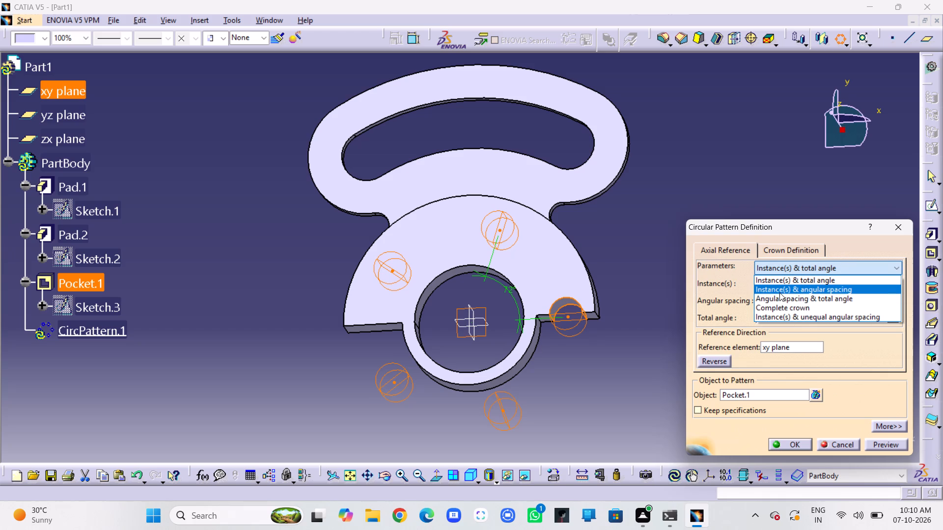
left_click(813, 280)
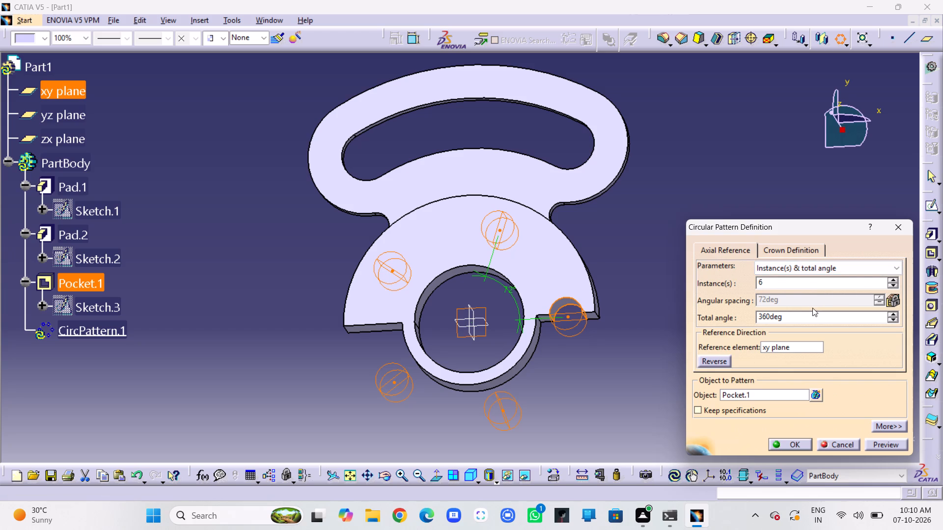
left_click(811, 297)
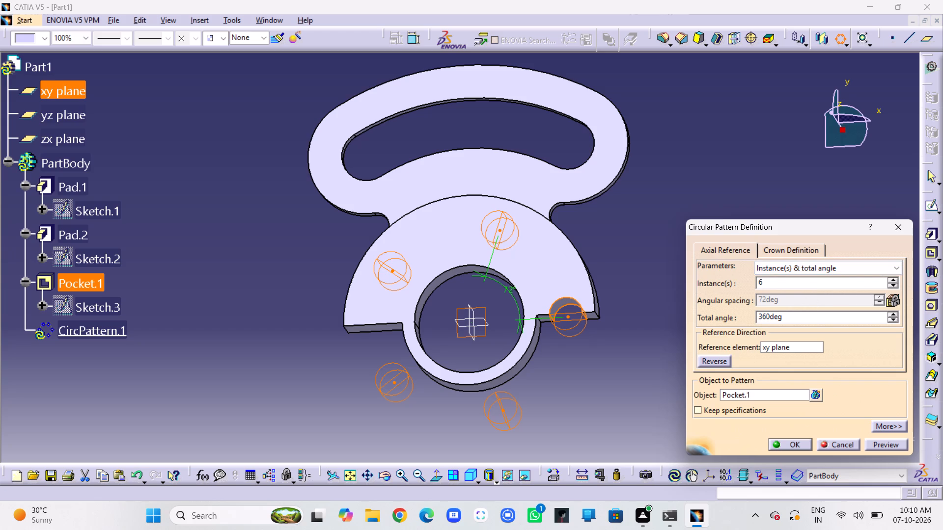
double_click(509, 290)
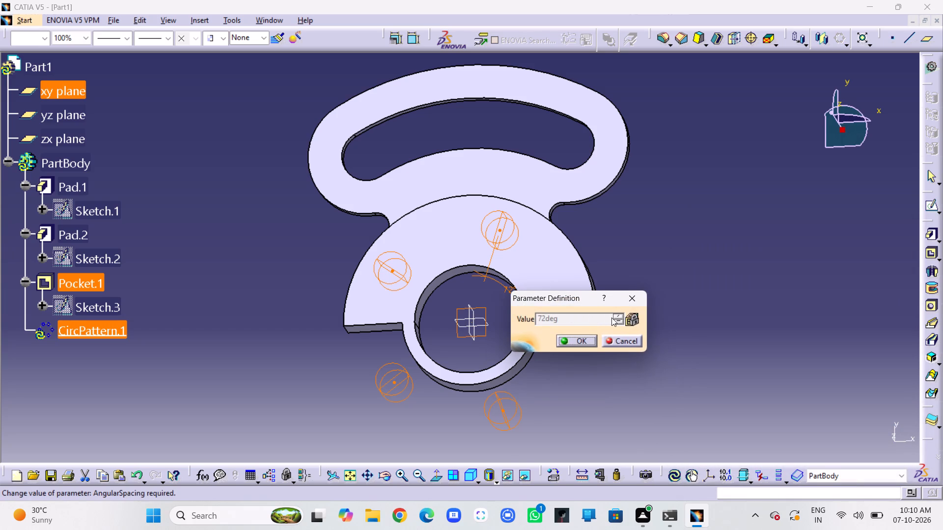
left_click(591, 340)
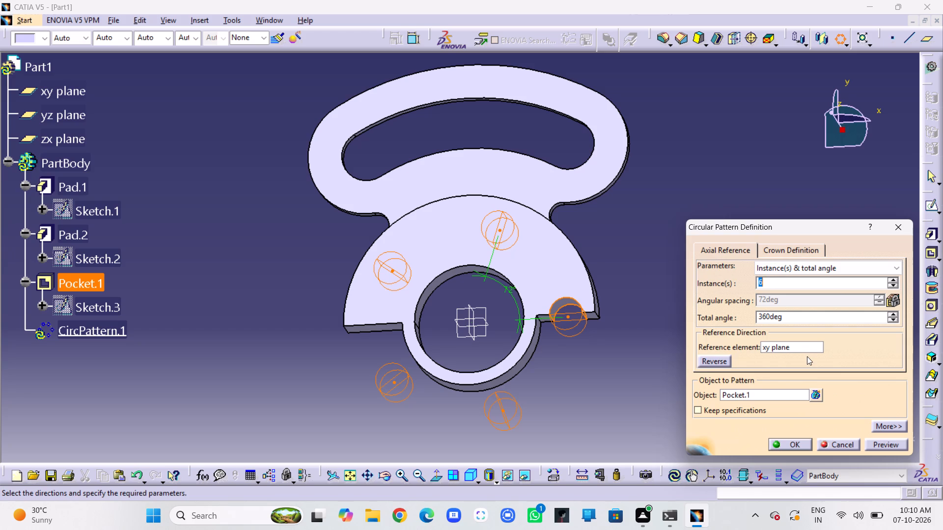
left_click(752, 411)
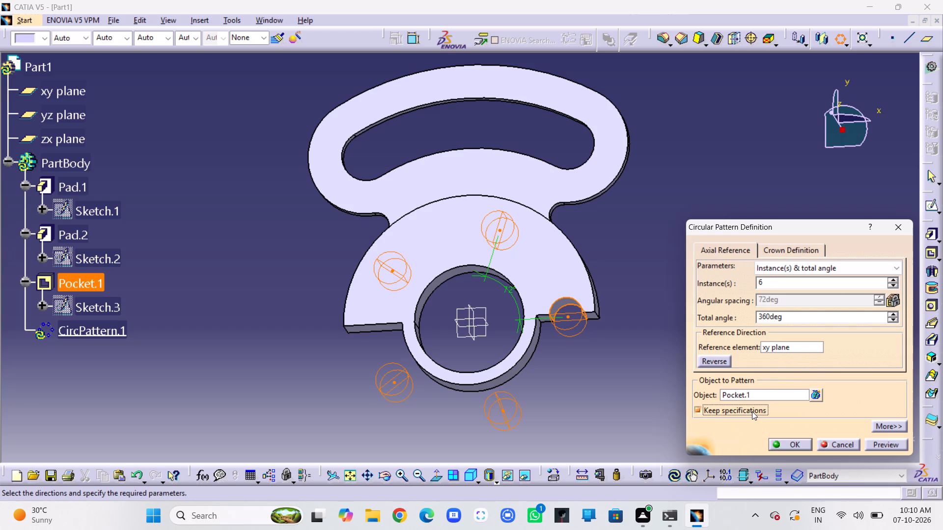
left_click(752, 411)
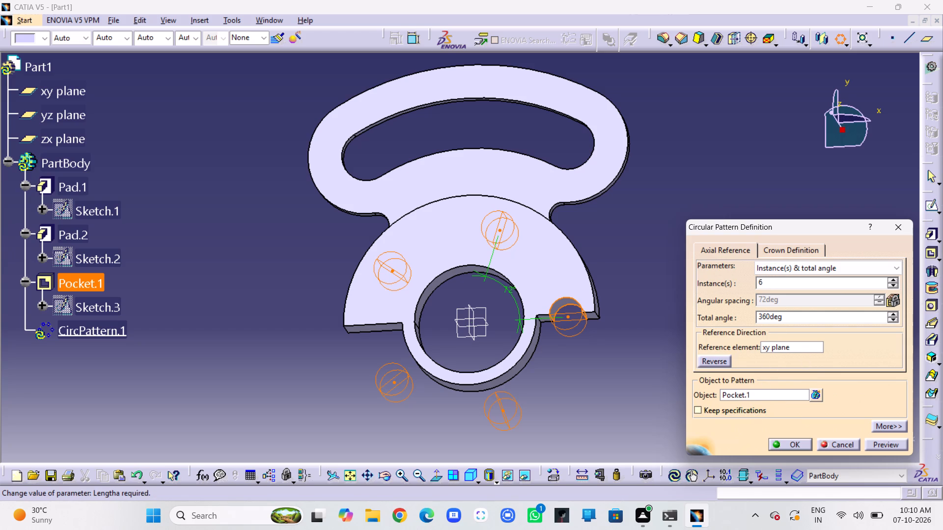
Set the circular pattern's total angle to 180 deg, preview it and create the pattern.
double_click(789, 317)
type("180")
left_click(845, 333)
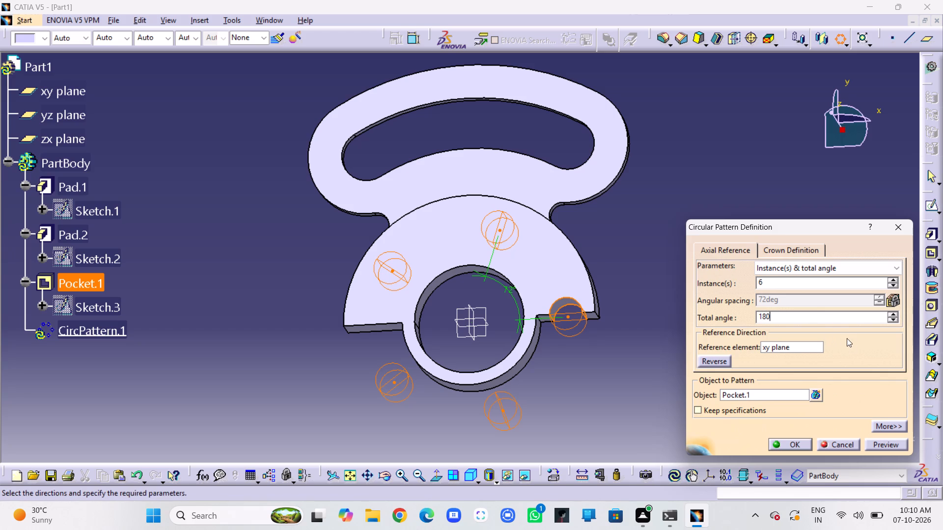
left_click(885, 444)
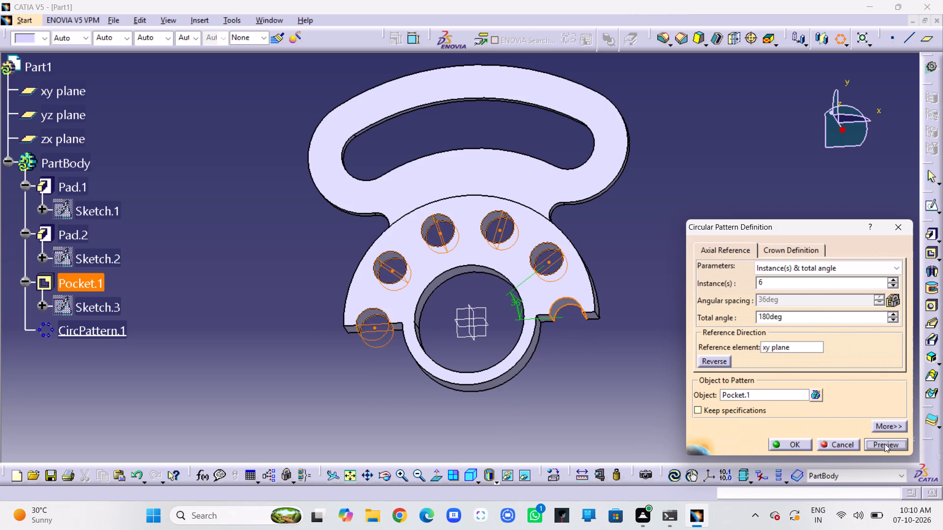
left_click(806, 448)
left_click(743, 382)
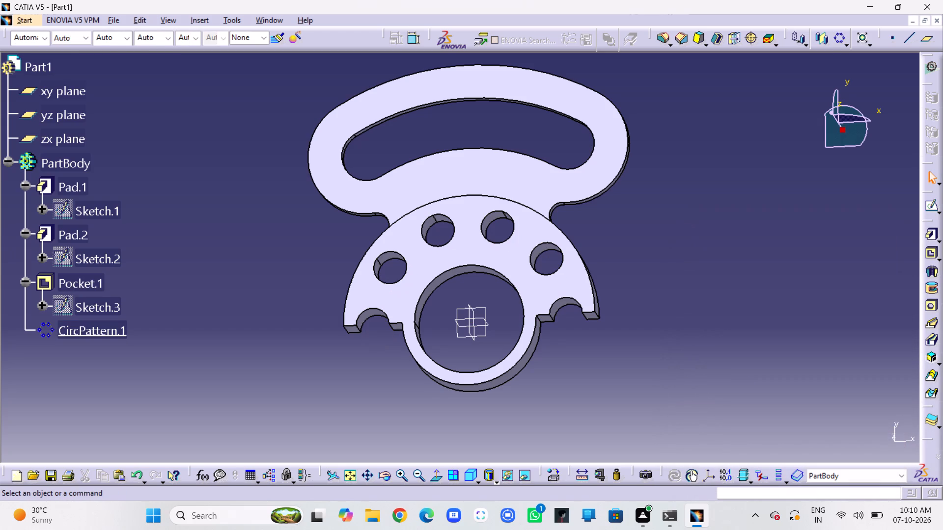
Examine the patterned holes and the whole bracket from the front and from oblique angles.
scroll(645, 326, "up", 1)
middle_click_drag(645, 326, 684, 340)
right_click_drag(651, 330, 684, 340)
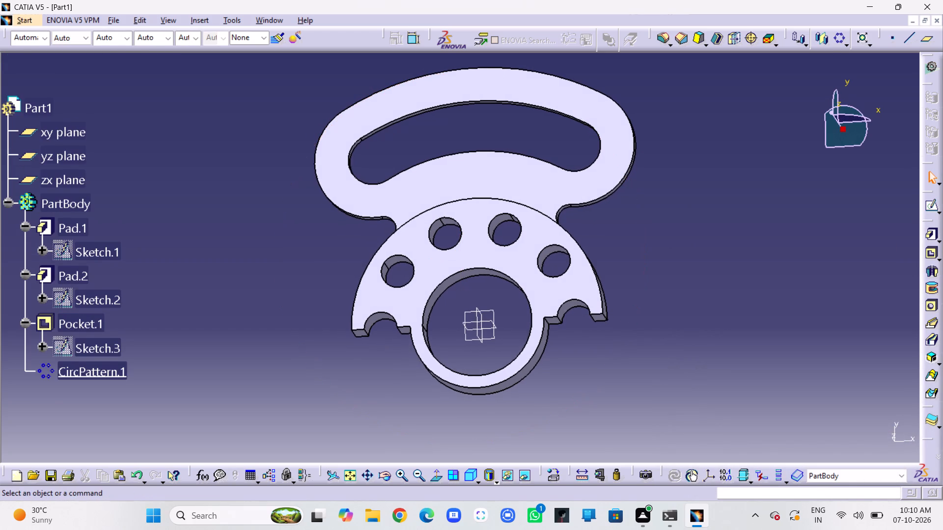
middle_click_drag(570, 363, 579, 389)
right_click_drag(576, 366, 579, 389)
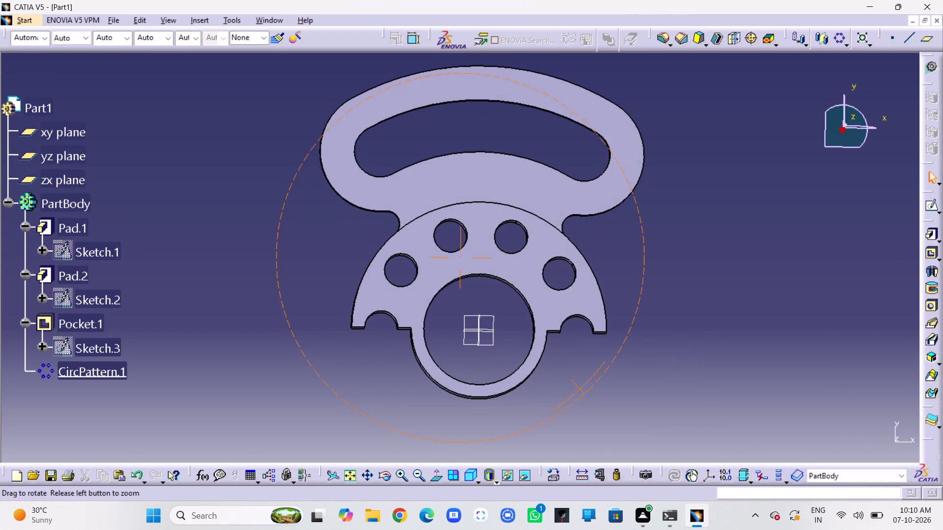
middle_click_drag(579, 389, 582, 393)
right_click_drag(579, 389, 582, 393)
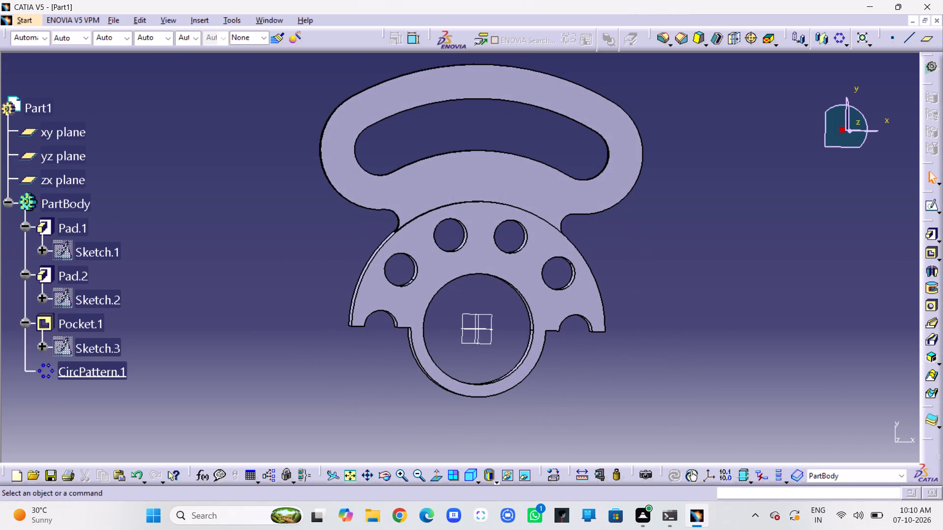
middle_click_drag(481, 299, 457, 302)
right_click_drag(481, 299, 457, 302)
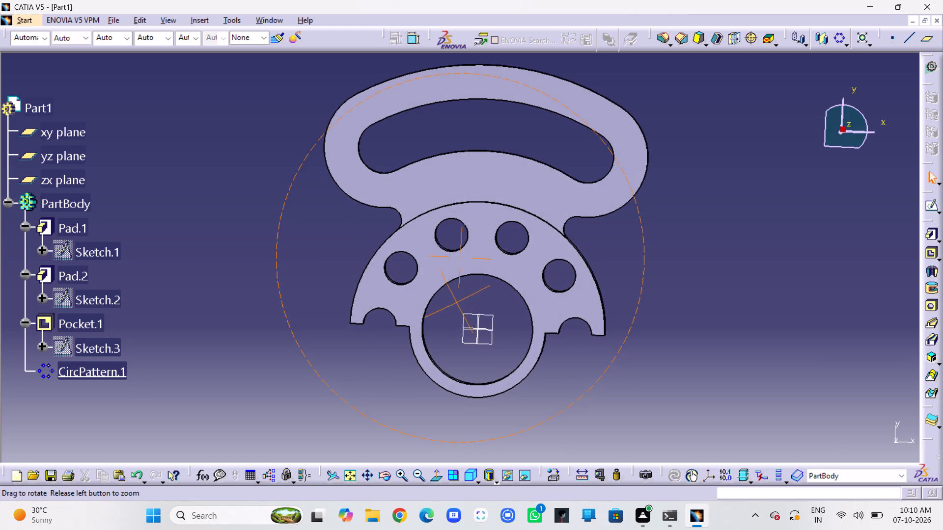
right_click_drag(457, 302, 463, 295)
middle_click_drag(457, 302, 463, 295)
middle_click_drag(753, 325, 754, 357)
right_click(753, 325)
right_click(754, 357)
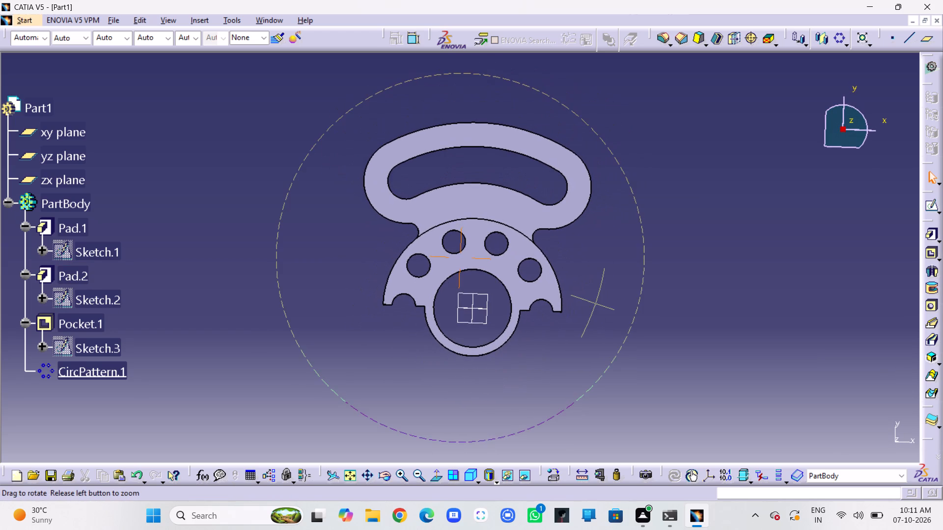
middle_click_drag(754, 357, 756, 341)
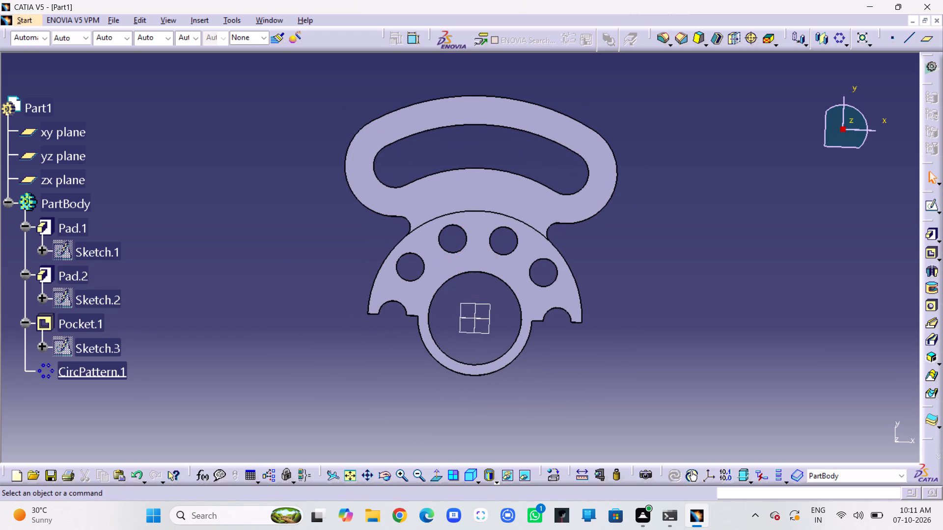
middle_click_drag(522, 399, 387, 249)
right_click_drag(519, 399, 387, 249)
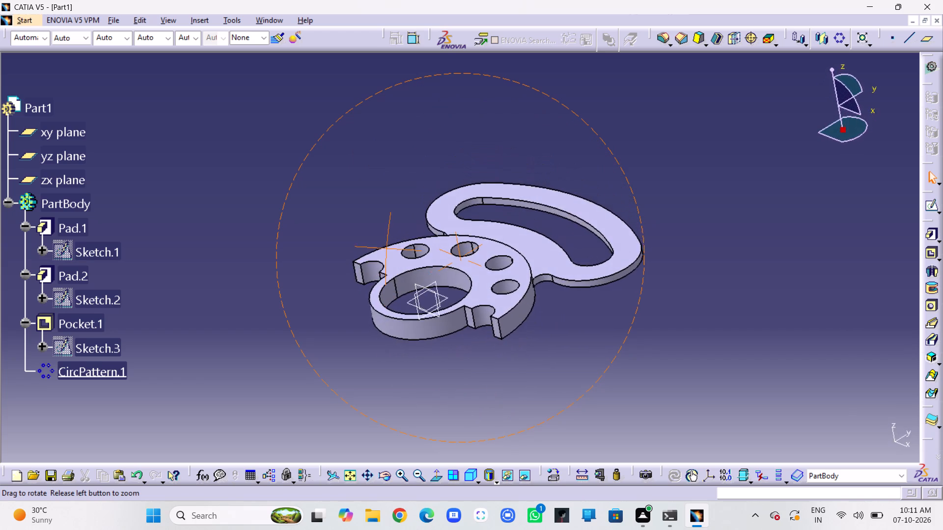
middle_click_drag(387, 249, 354, 316)
right_click_drag(387, 249, 354, 316)
middle_click(354, 316)
middle_click_drag(622, 316, 510, 346)
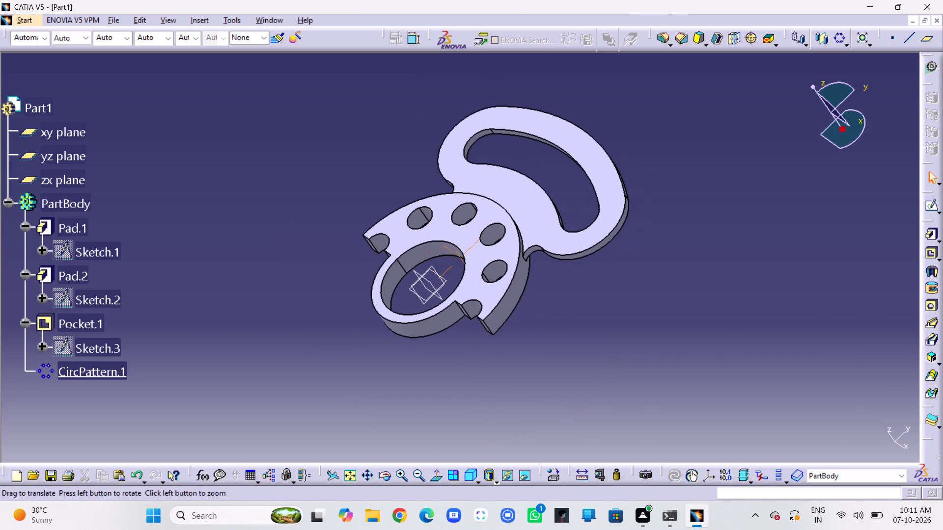
middle_click_drag(510, 346, 530, 348)
right_click(499, 349)
middle_click_drag(475, 346, 489, 371)
right_click_drag(489, 371, 520, 370)
middle_click_drag(489, 371, 520, 370)
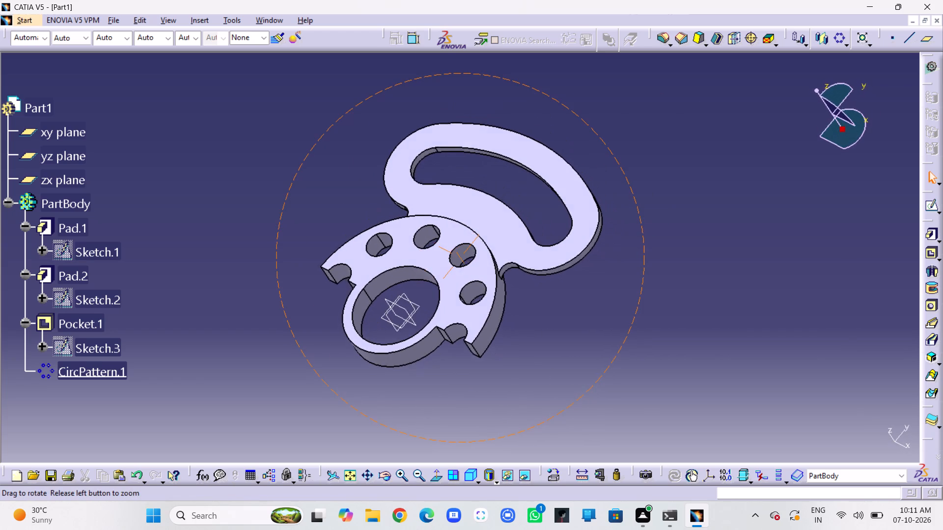
middle_click_drag(520, 370, 523, 371)
right_click_drag(520, 370, 523, 371)
middle_click_drag(516, 364, 580, 367)
right_click_drag(594, 384, 580, 367)
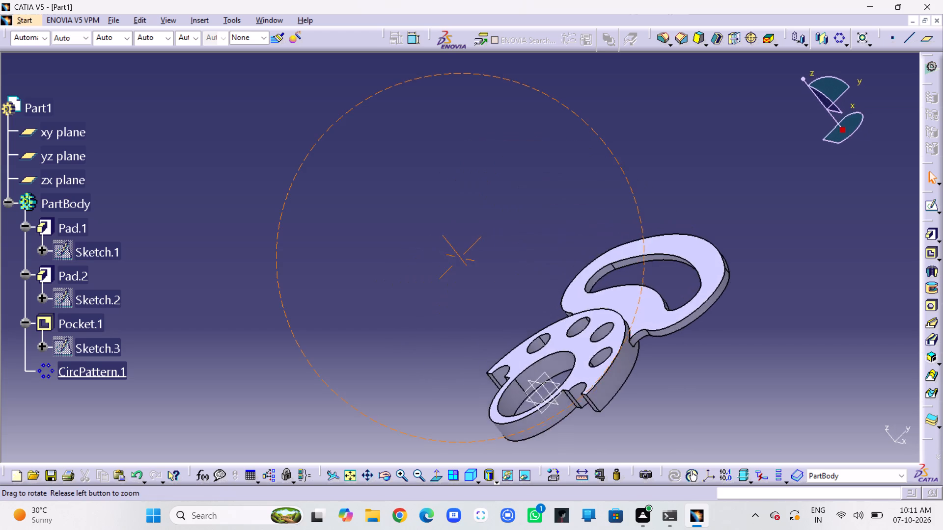
middle_click_drag(580, 367, 608, 387)
right_click_drag(580, 367, 608, 387)
middle_click_drag(607, 349, 571, 354)
right_click(566, 349)
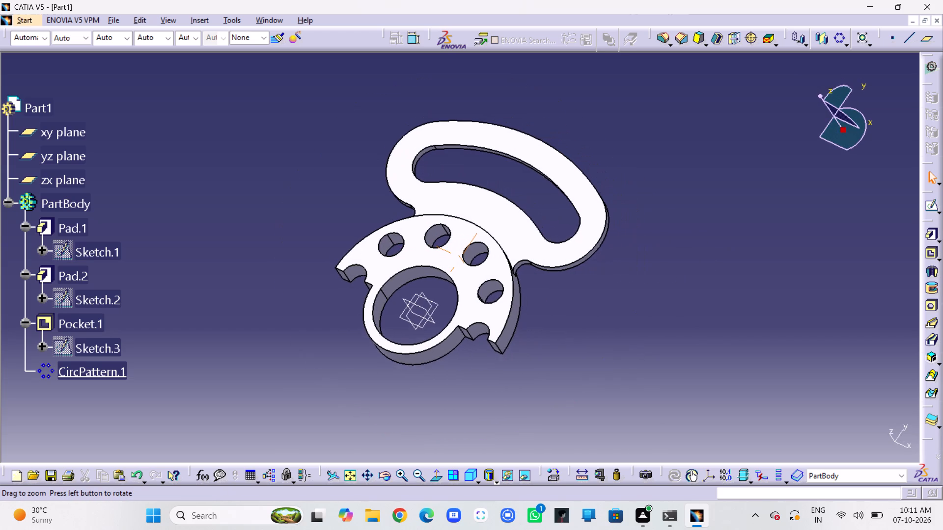
middle_click_drag(571, 354, 582, 342)
Save the part as a CATPart named Flanged mounting bracket in the Design > Fuji folder on drive D.
key("ctrl+s")
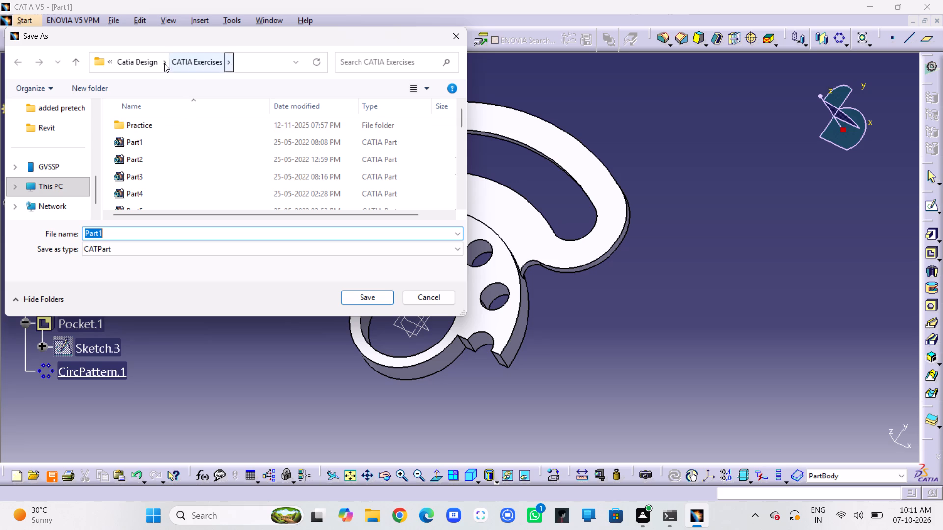
left_click(142, 63)
scroll(195, 156, "up", 2)
left_click(127, 64)
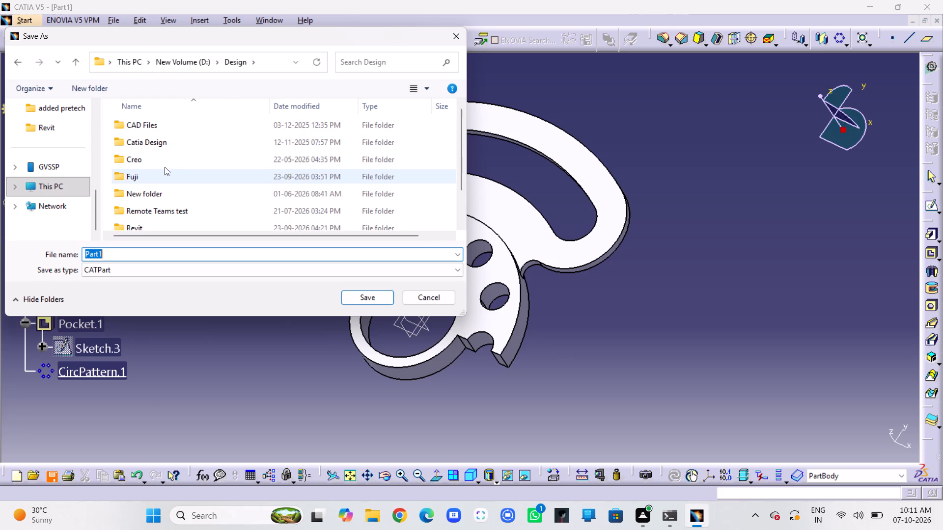
double_click(147, 178)
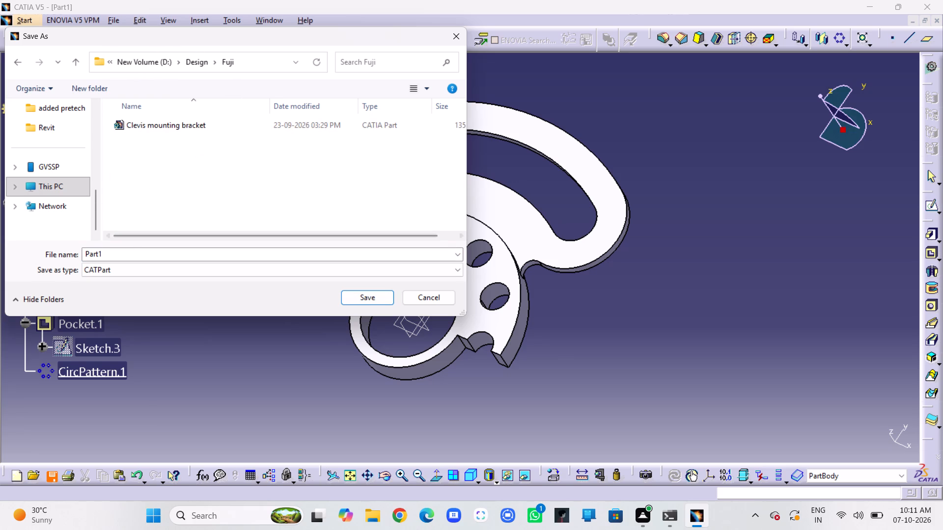
double_click(128, 253)
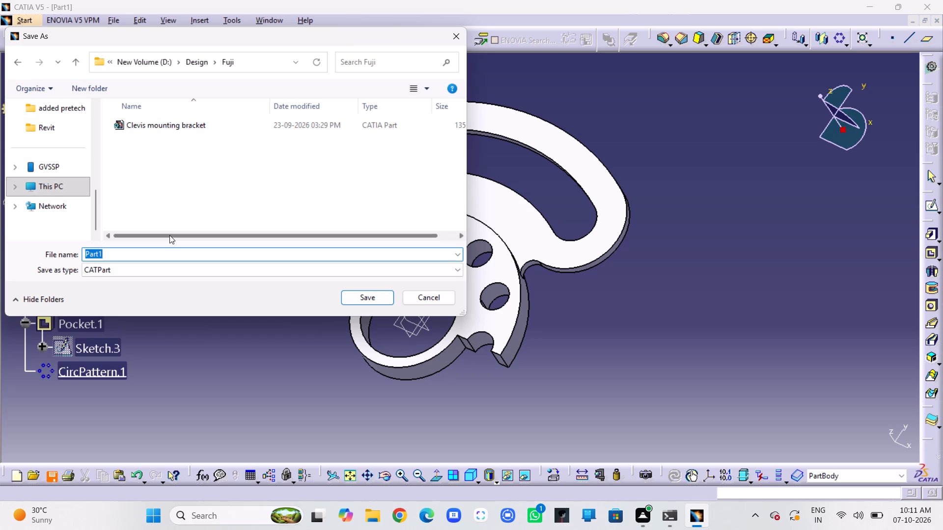
key("BackSpace")
type("Flange")
type("d")
key("space")
type("moun")
type("ting")
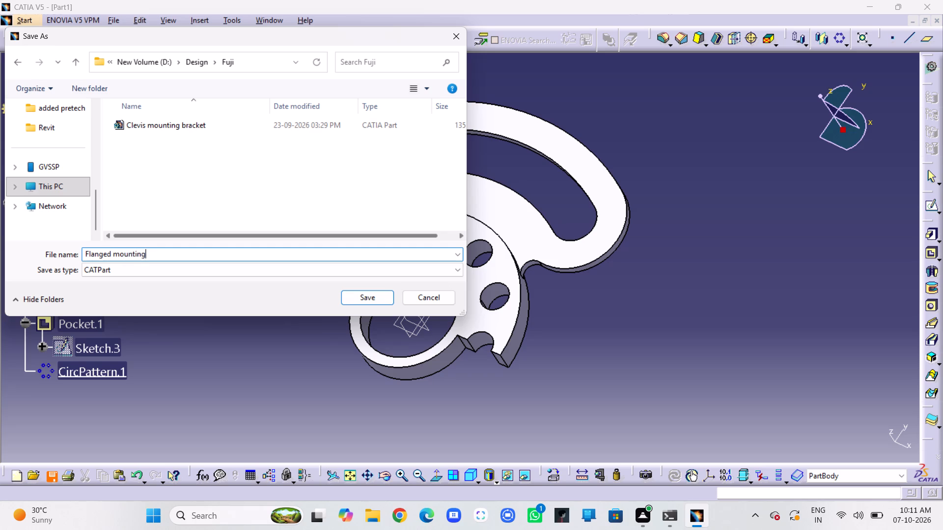
key("space")
type("bracket")
key("space")
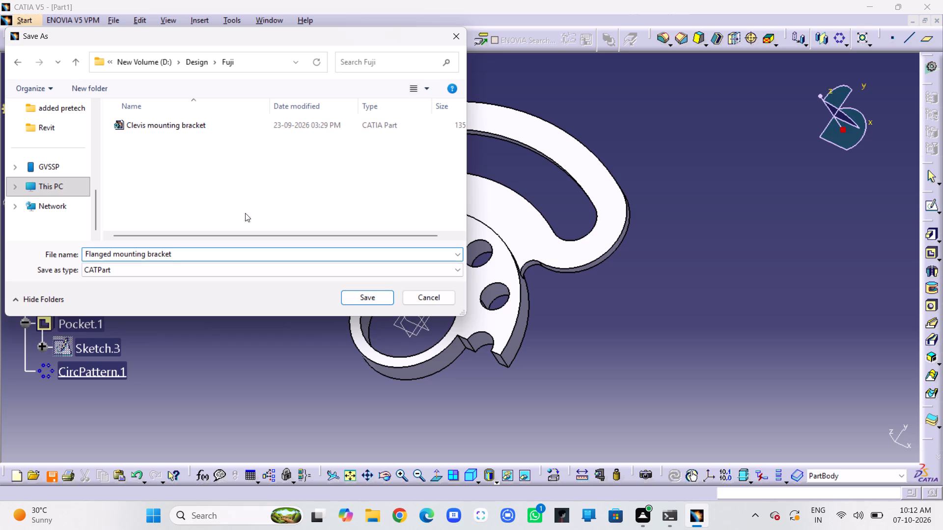
left_click(352, 297)
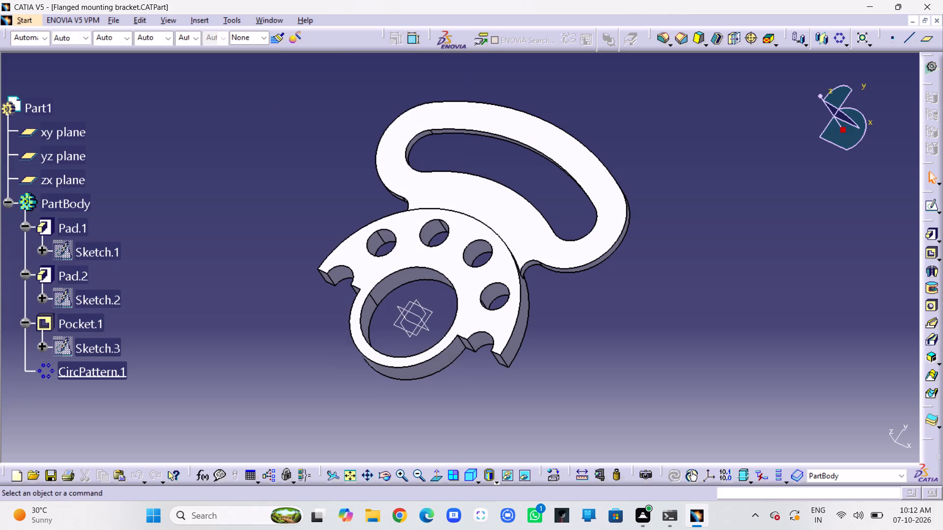
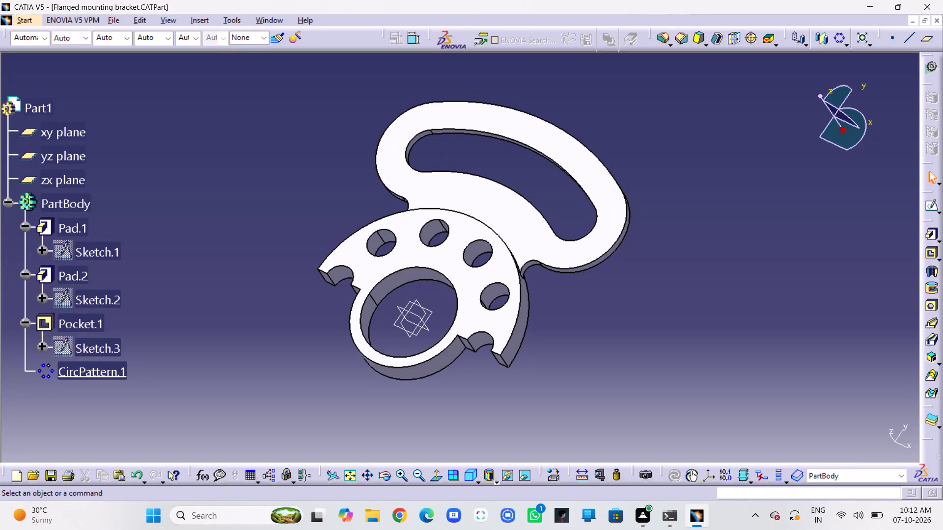
Examine the bracket's patterned holes, ring and edge thickness close up and from oblique and edge-on angles.
middle_click_drag(662, 291, 662, 291)
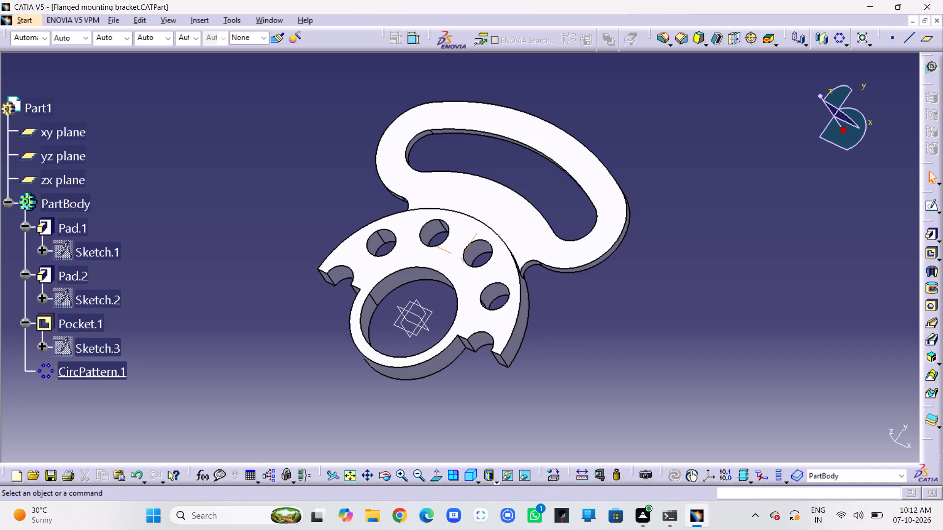
middle_click_drag(662, 291, 699, 288)
middle_click_drag(603, 335, 594, 323)
right_click_drag(608, 334, 594, 323)
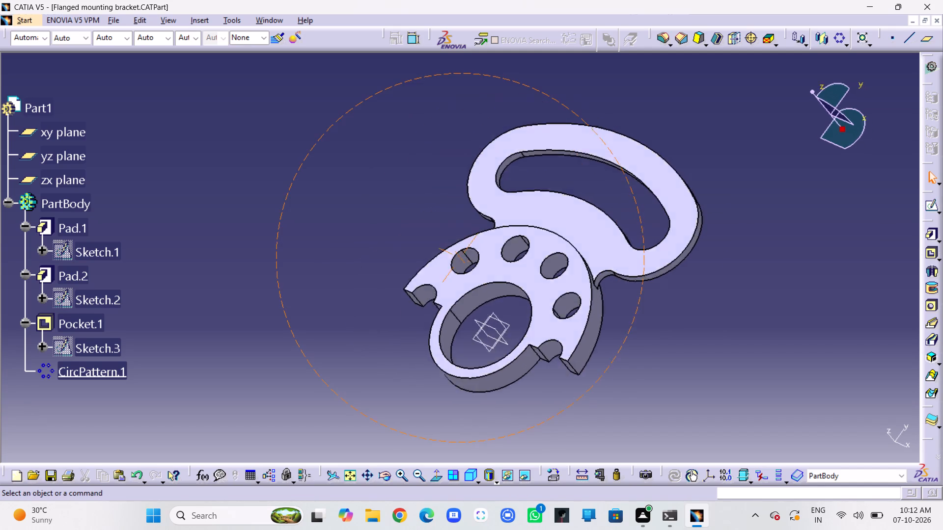
middle_click_drag(594, 323, 628, 267)
right_click_drag(594, 323, 628, 267)
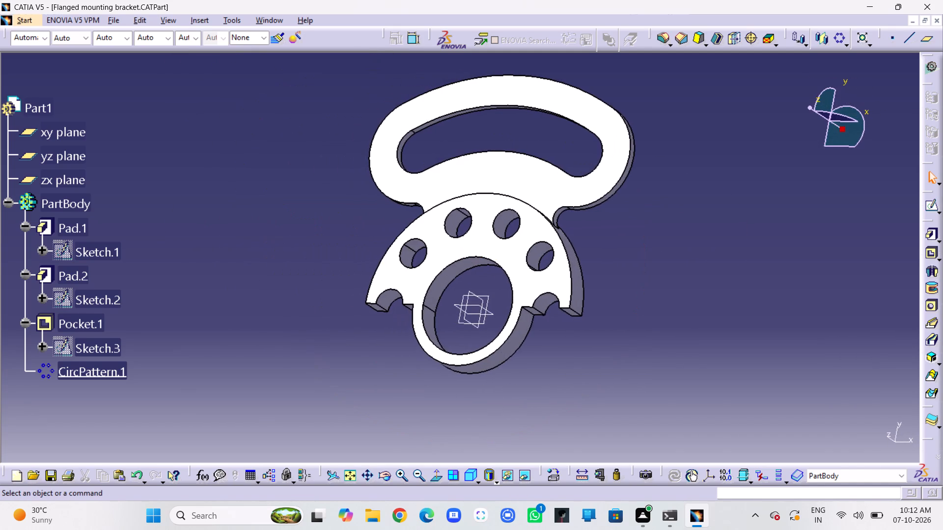
middle_click_drag(628, 260, 597, 291)
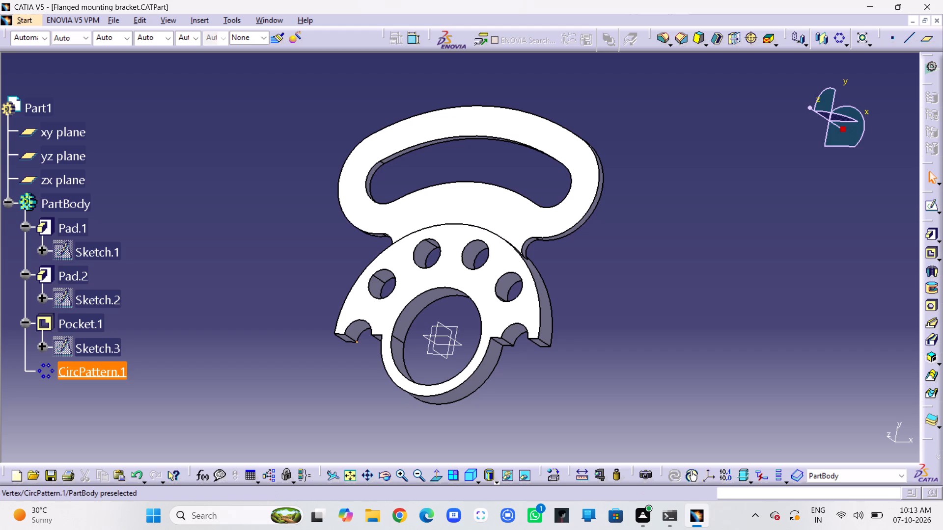
middle_click_drag(456, 269, 480, 236)
right_click(452, 275)
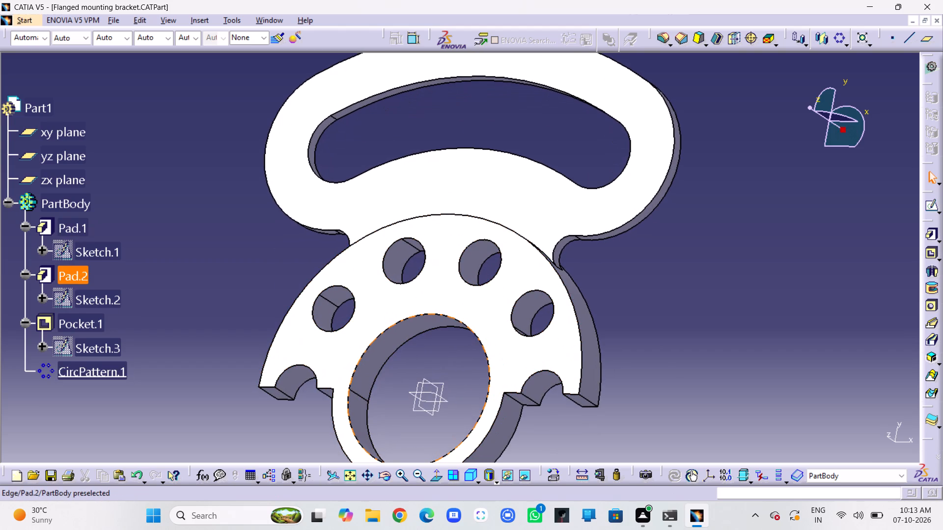
middle_click_drag(389, 327, 444, 388)
right_click_drag(389, 327, 444, 388)
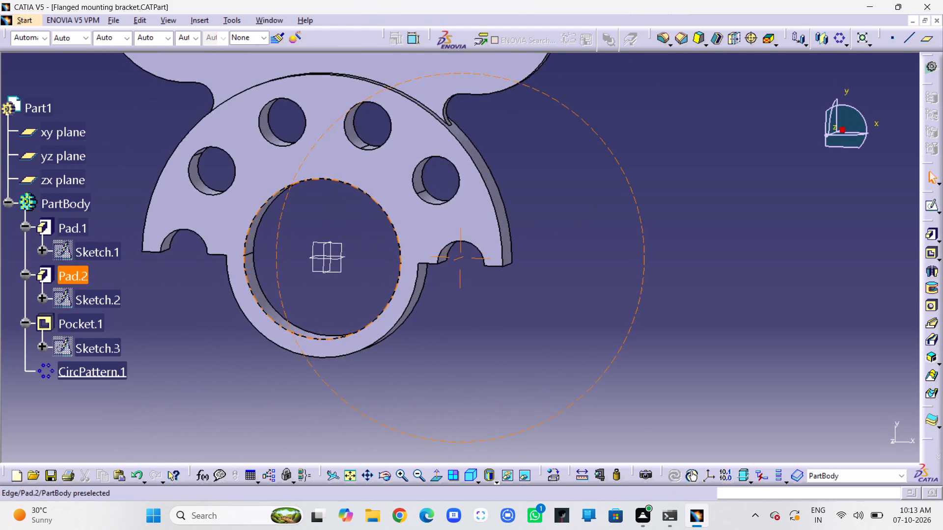
middle_click_drag(444, 388, 322, 319)
right_click_drag(444, 388, 322, 319)
middle_click_drag(516, 321, 415, 371)
right_click(408, 321)
middle_click_drag(583, 285, 531, 329)
right_click_drag(578, 318, 531, 329)
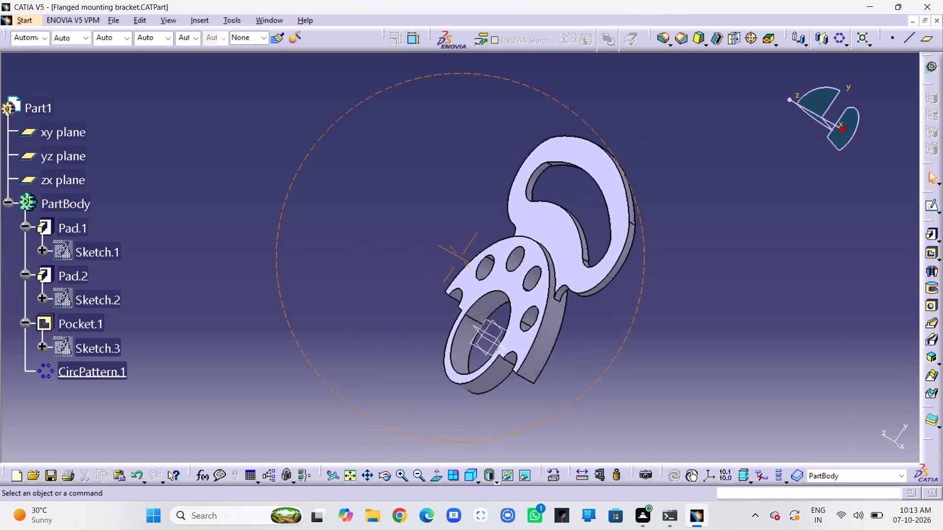
middle_click_drag(531, 329, 435, 297)
right_click_drag(531, 329, 435, 297)
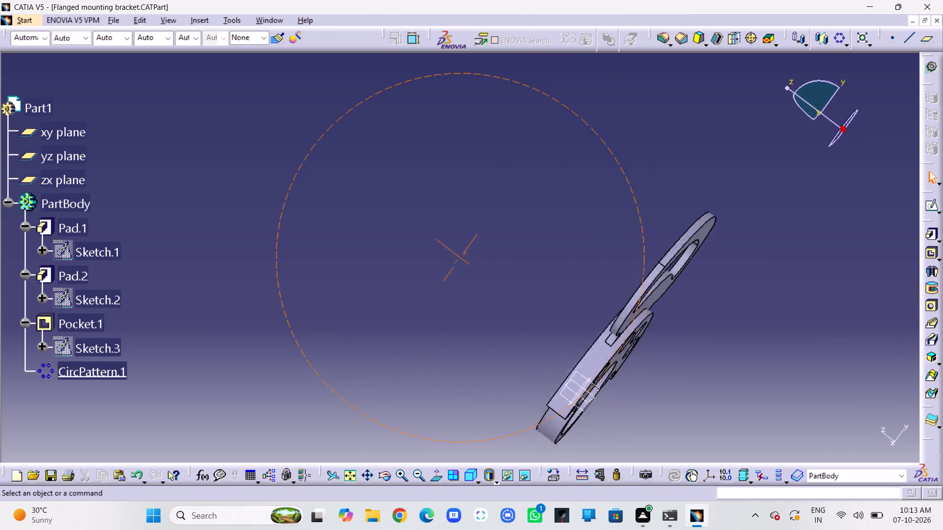
middle_click_drag(435, 297, 670, 293)
right_click_drag(435, 297, 670, 293)
Examine the bracket's front, checking the layout of the holes and half-holes around the half-disc.
middle_click_drag(486, 345, 620, 318)
right_click_drag(606, 348, 620, 318)
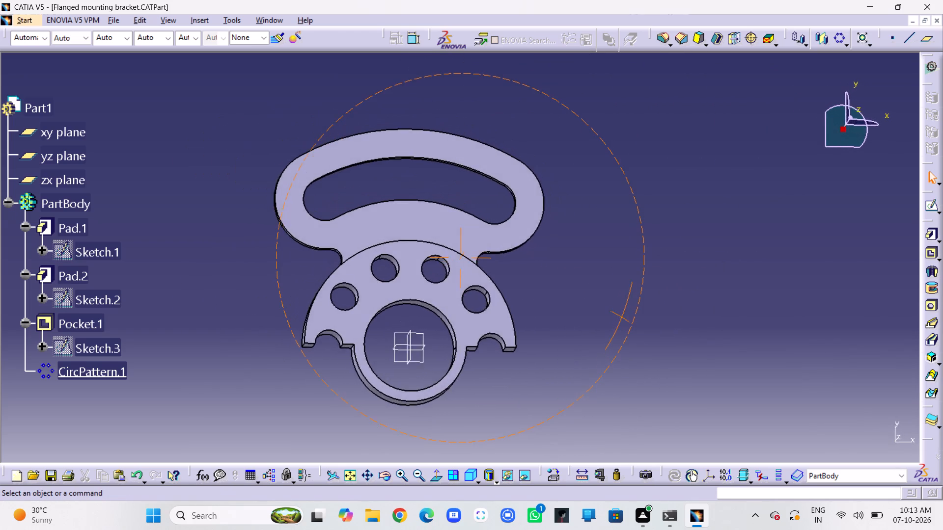
middle_click_drag(620, 318, 604, 320)
right_click_drag(620, 318, 604, 320)
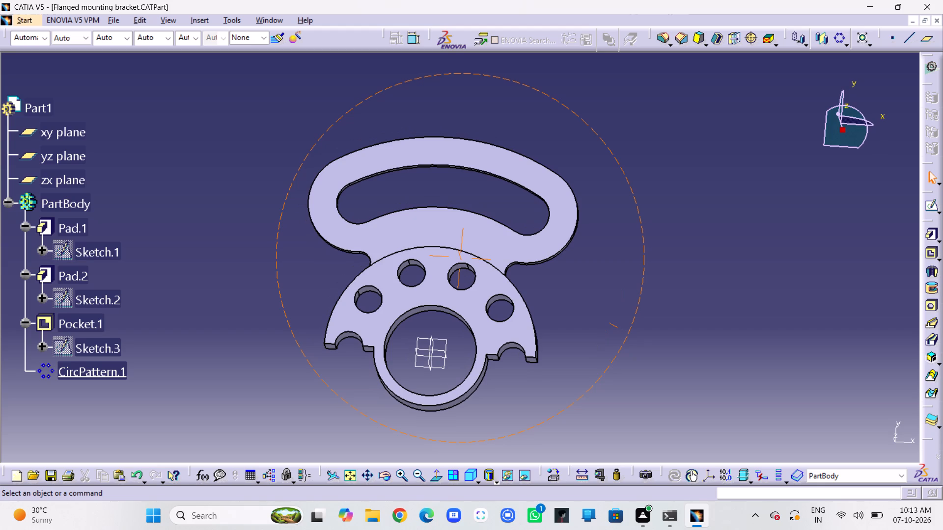
middle_click_drag(604, 320, 629, 309)
right_click_drag(604, 320, 629, 309)
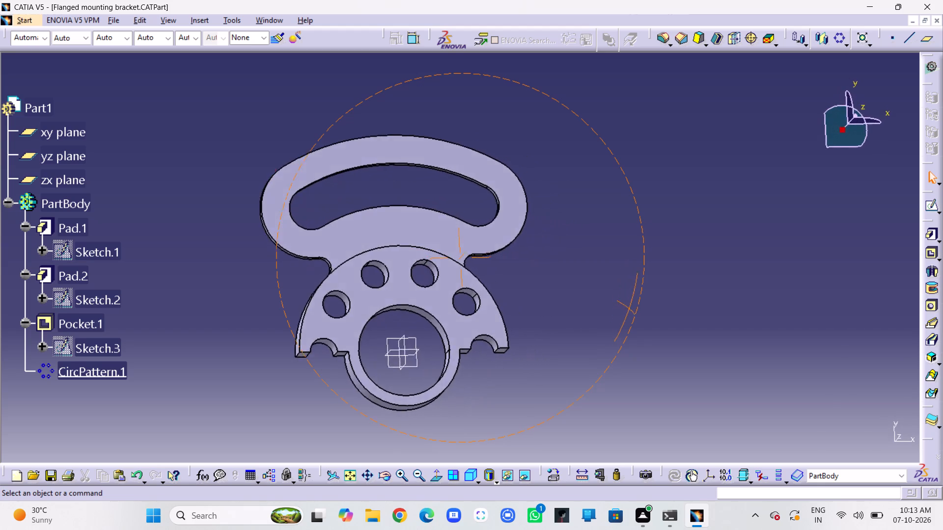
middle_click_drag(629, 309, 594, 364)
right_click_drag(629, 309, 594, 364)
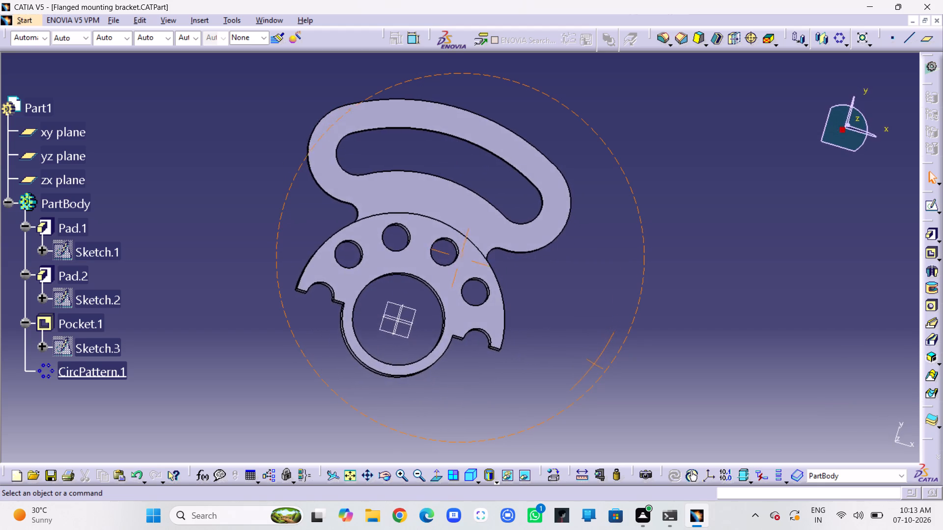
middle_click_drag(594, 364, 595, 367)
right_click_drag(594, 364, 595, 367)
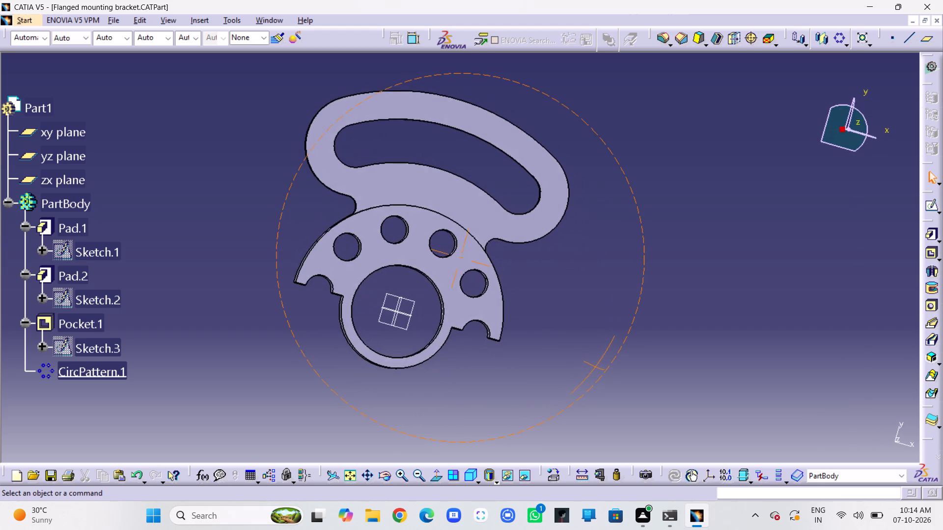
middle_click_drag(595, 367, 573, 363)
right_click_drag(595, 367, 573, 363)
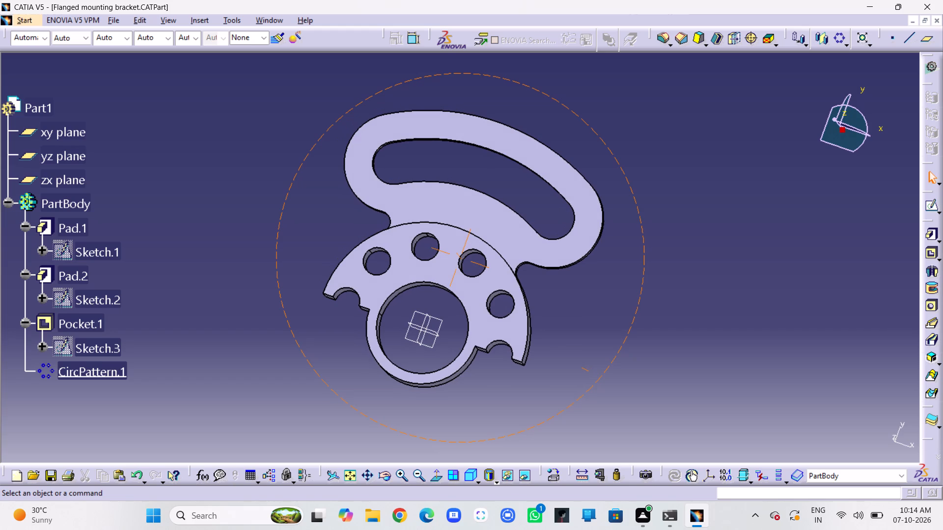
middle_click_drag(573, 363, 595, 356)
right_click_drag(573, 363, 595, 356)
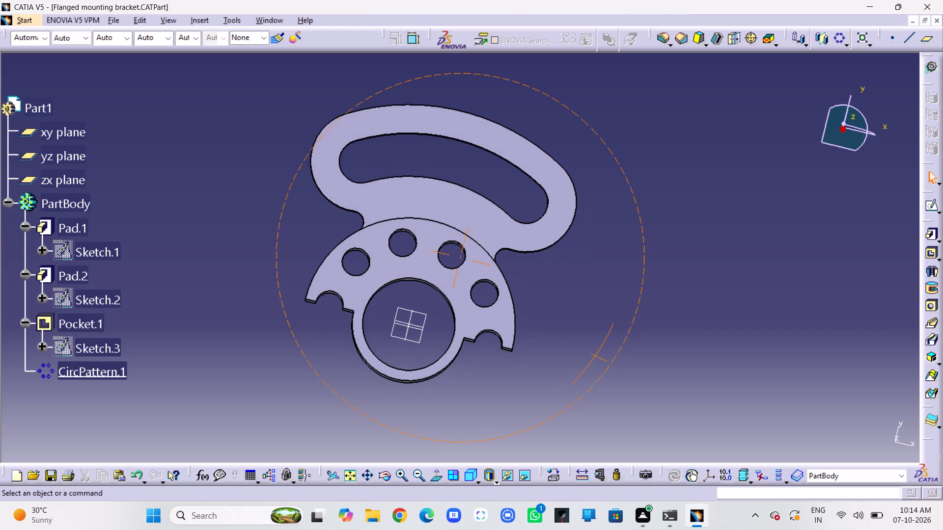
middle_click_drag(595, 356, 595, 356)
right_click_drag(595, 356, 595, 356)
middle_click_drag(335, 373, 351, 391)
right_click_drag(335, 373, 351, 391)
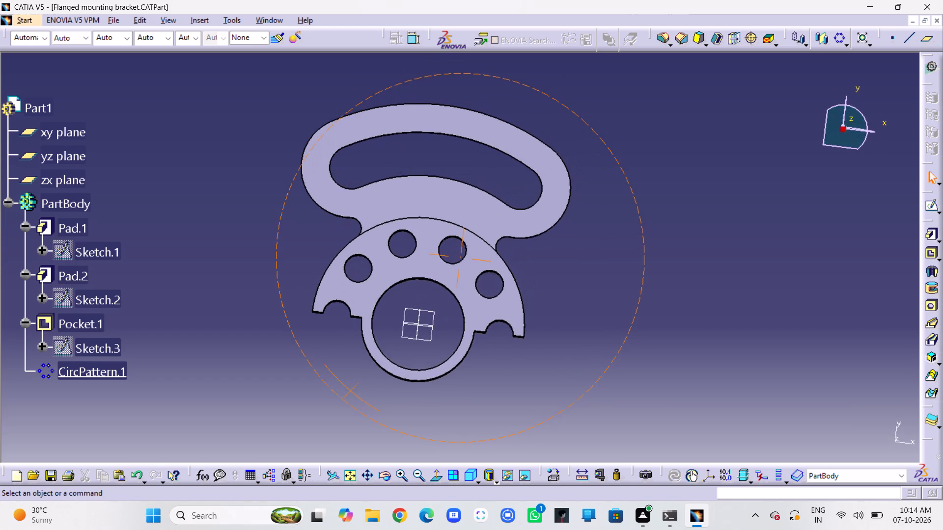
middle_click_drag(351, 391, 354, 395)
right_click_drag(351, 391, 354, 395)
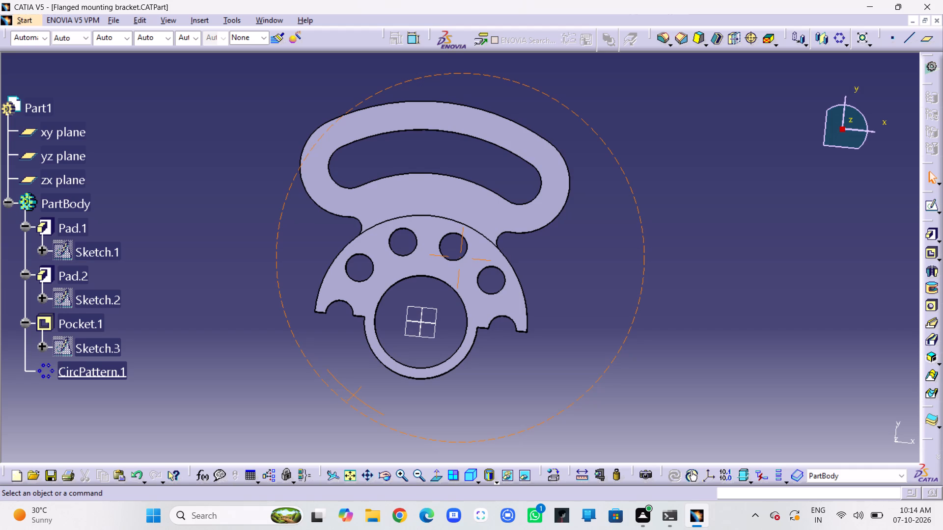
middle_click_drag(354, 395, 355, 397)
right_click_drag(354, 395, 355, 397)
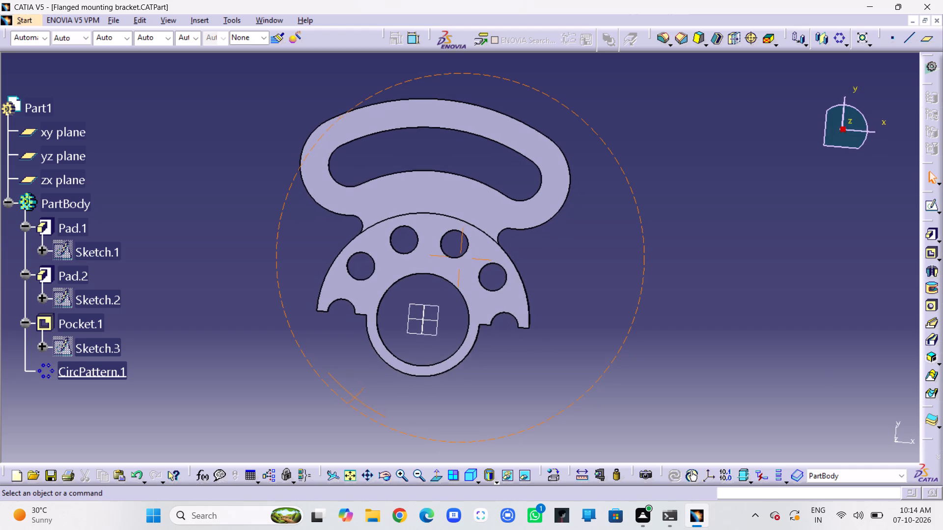
middle_click_drag(355, 397, 355, 398)
right_click_drag(355, 397, 355, 398)
Sketch on the half-disc's front face, projecting the left end half-hole and its adjacent full hole as construction geometry.
double_click(490, 298)
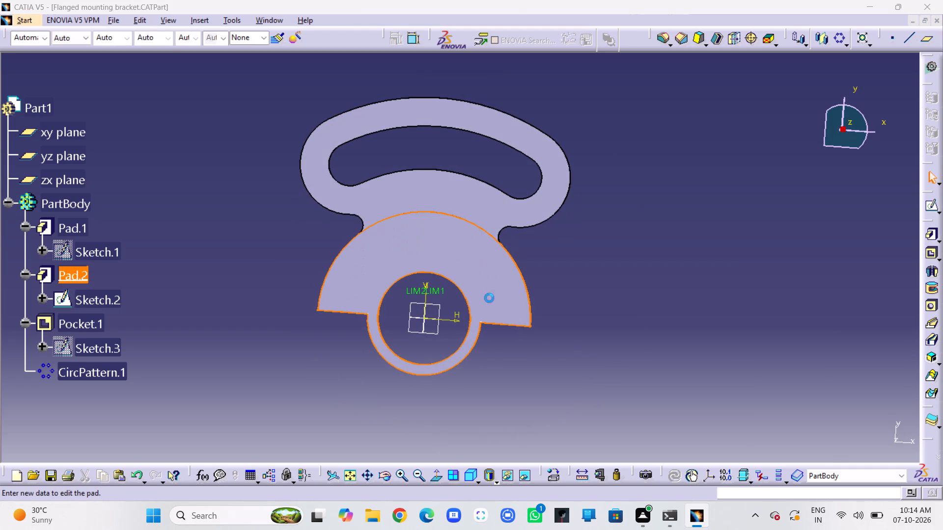
left_click(893, 255)
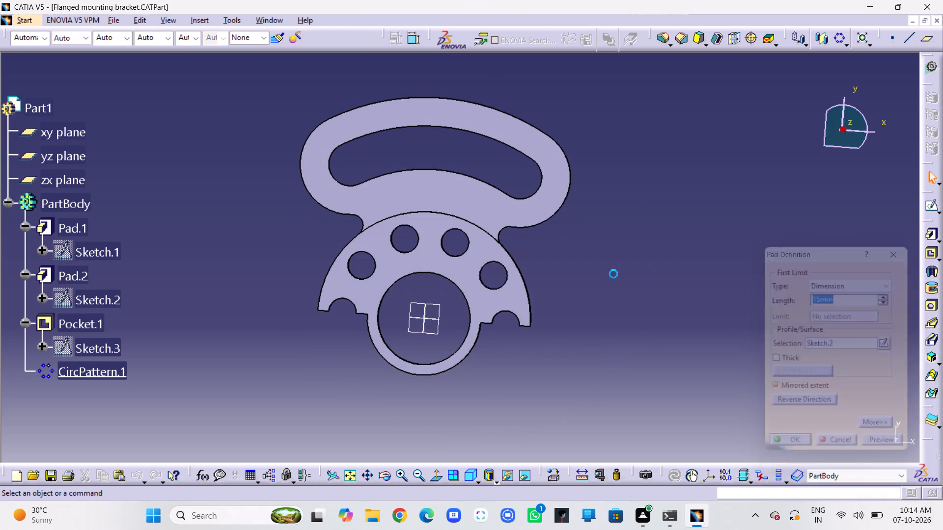
left_click(430, 197)
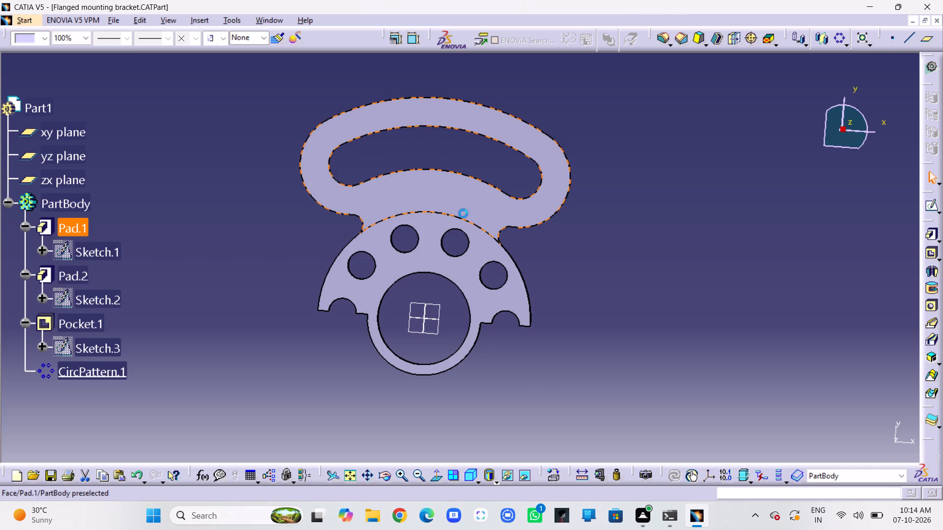
left_click(439, 231)
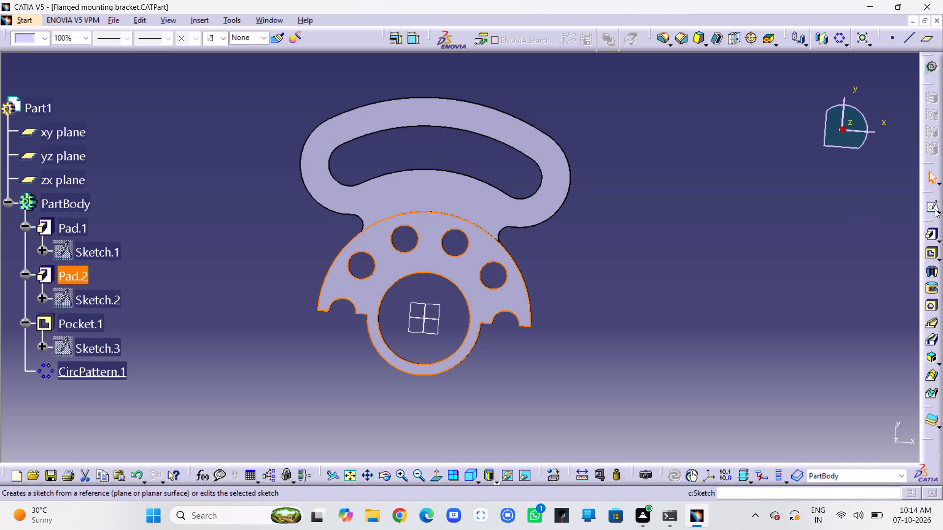
left_click(935, 209)
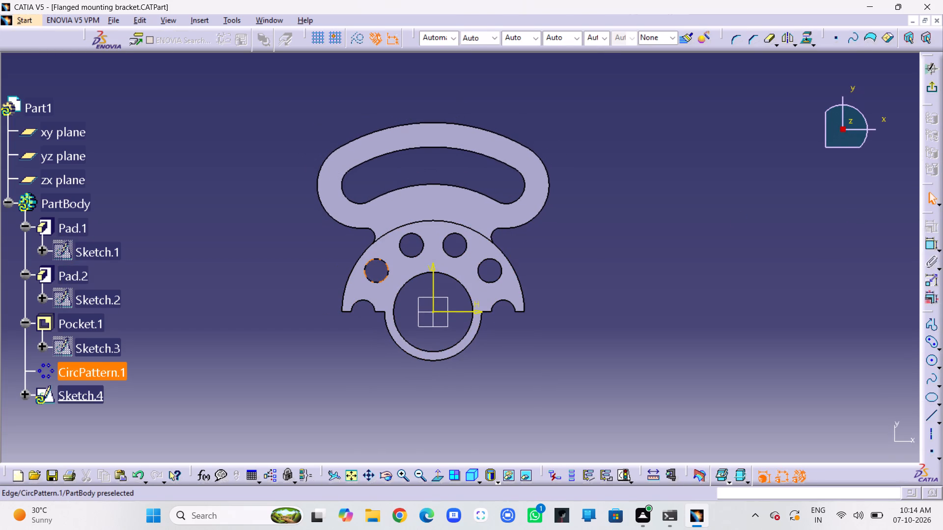
left_click(370, 282)
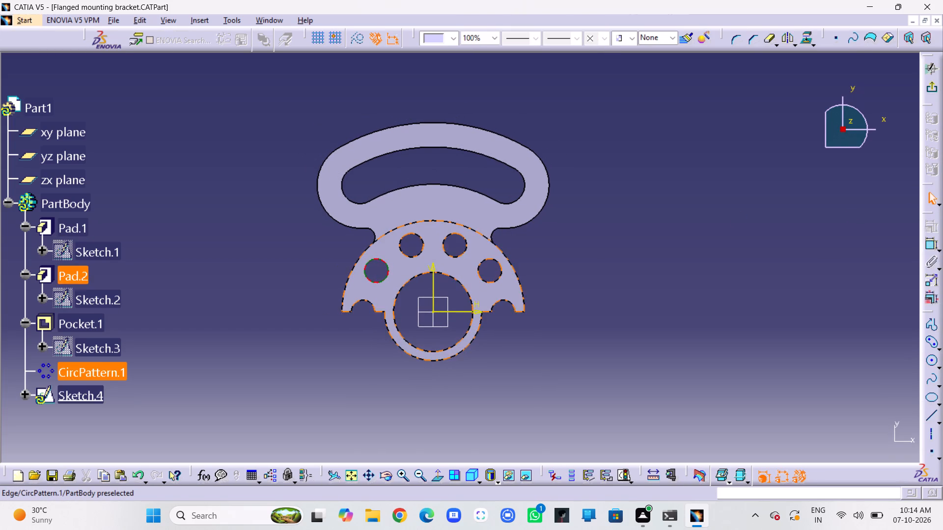
left_click(359, 299, "ctrl")
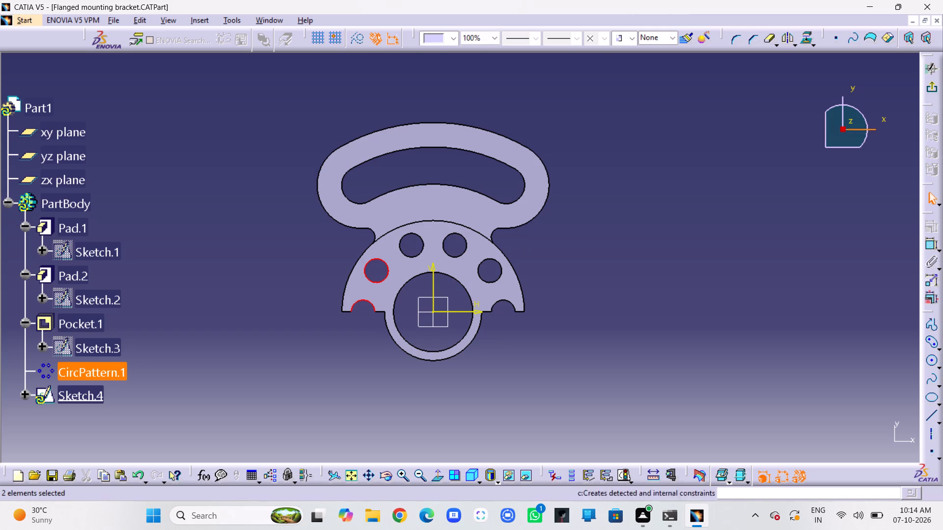
left_click(805, 37)
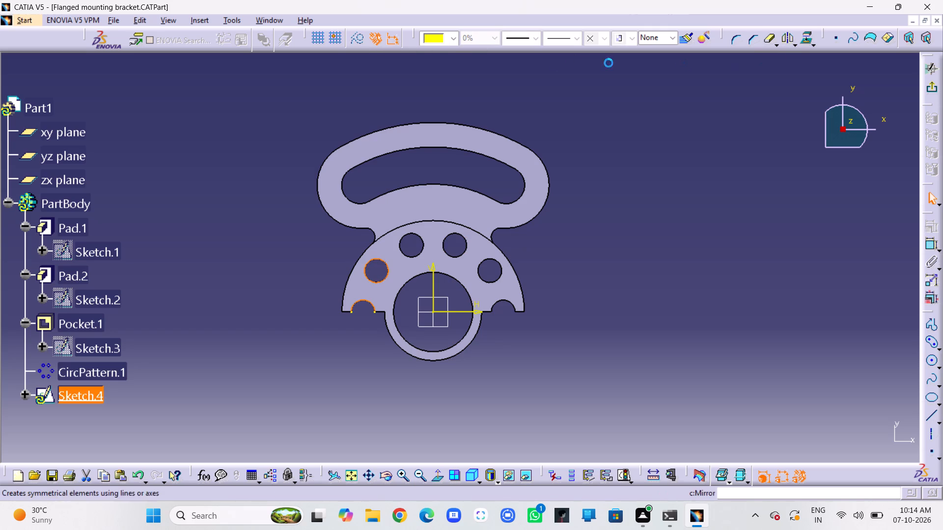
left_click(360, 43)
left_click(656, 190)
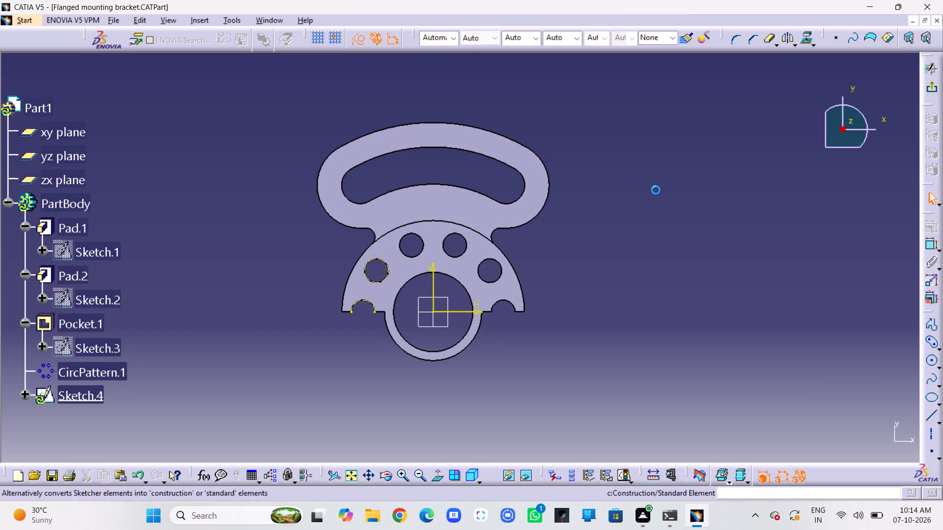
Dimension the distance between the projected left full hole and the left half-hole, placing it outside the bracket.
left_click(935, 245)
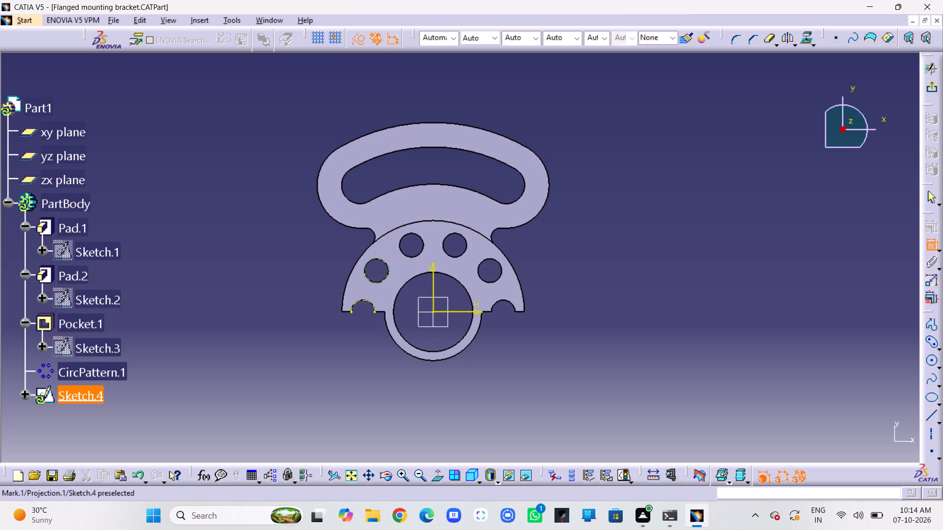
left_click(374, 282)
left_click(364, 301)
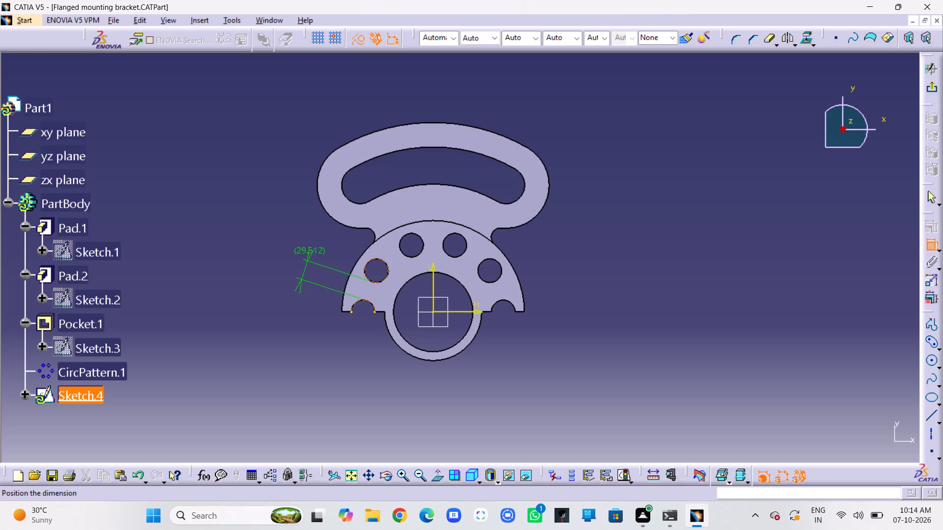
left_click(278, 218)
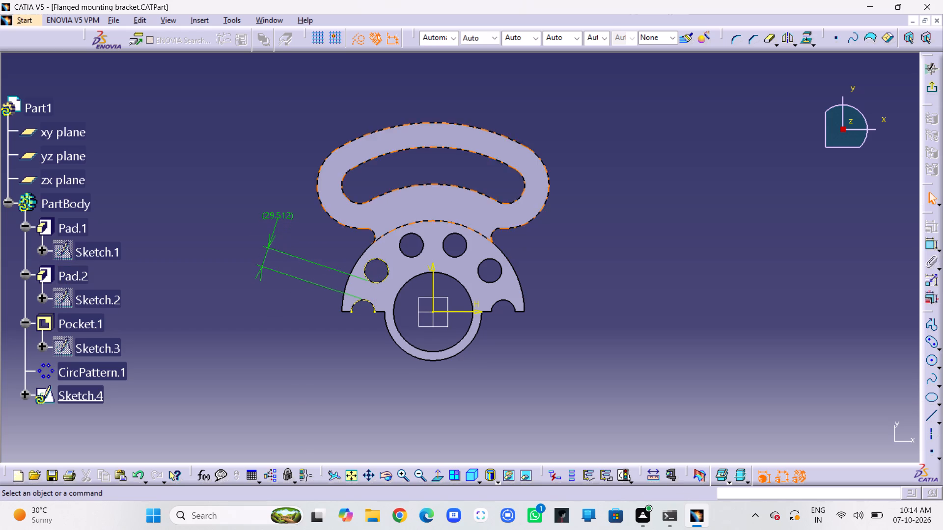
Project the right end half-hole and its adjacent full hole into the sketch as construction geometry.
left_click(496, 282, "ctrl")
left_click(502, 300, "ctrl")
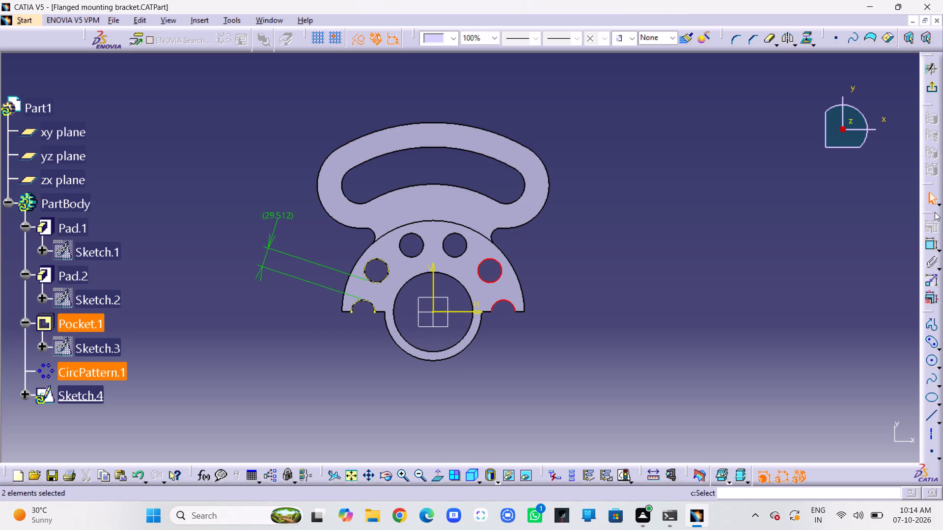
left_click(806, 41)
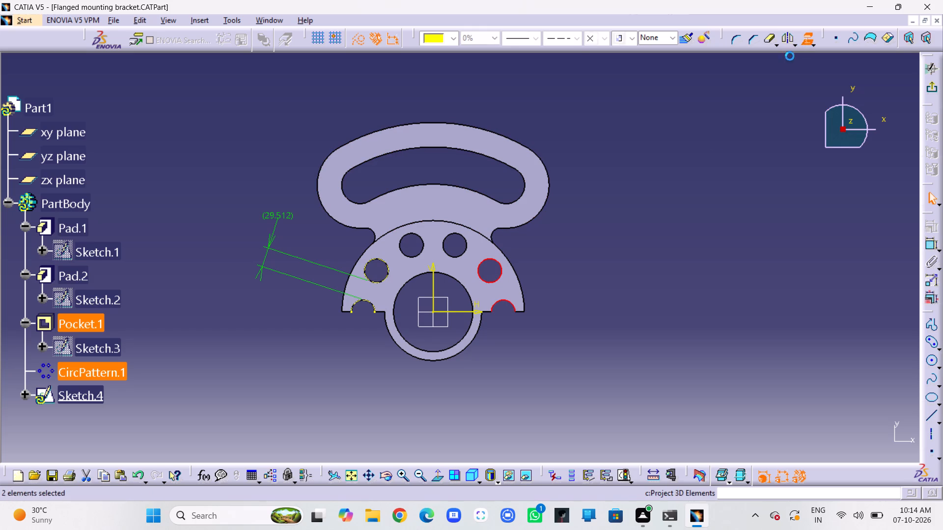
left_click(692, 253)
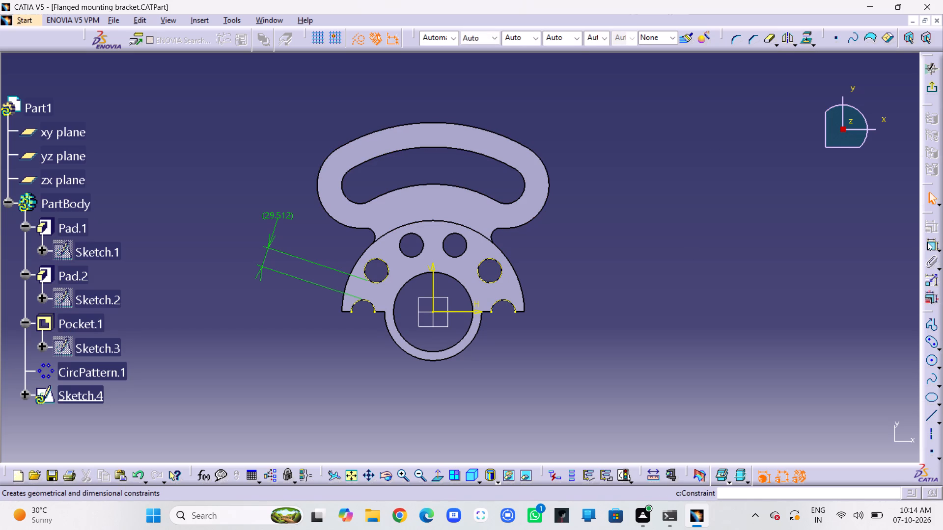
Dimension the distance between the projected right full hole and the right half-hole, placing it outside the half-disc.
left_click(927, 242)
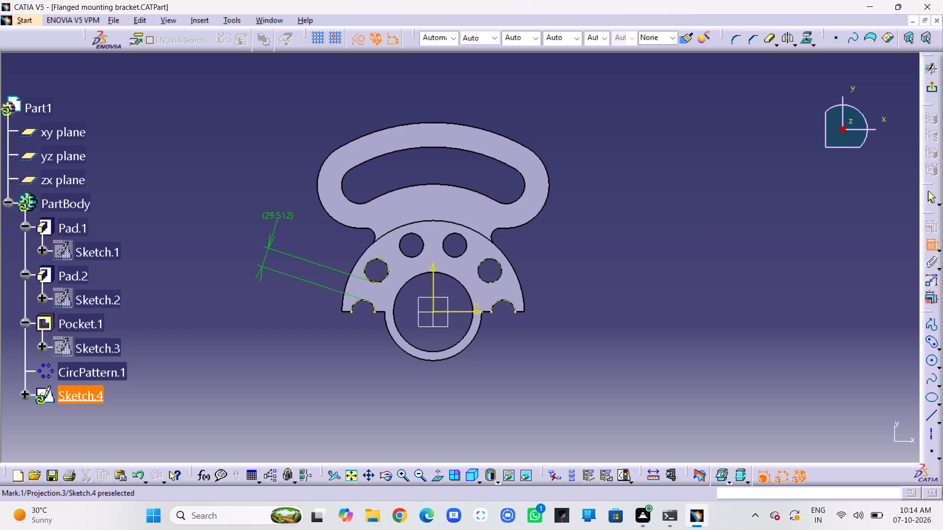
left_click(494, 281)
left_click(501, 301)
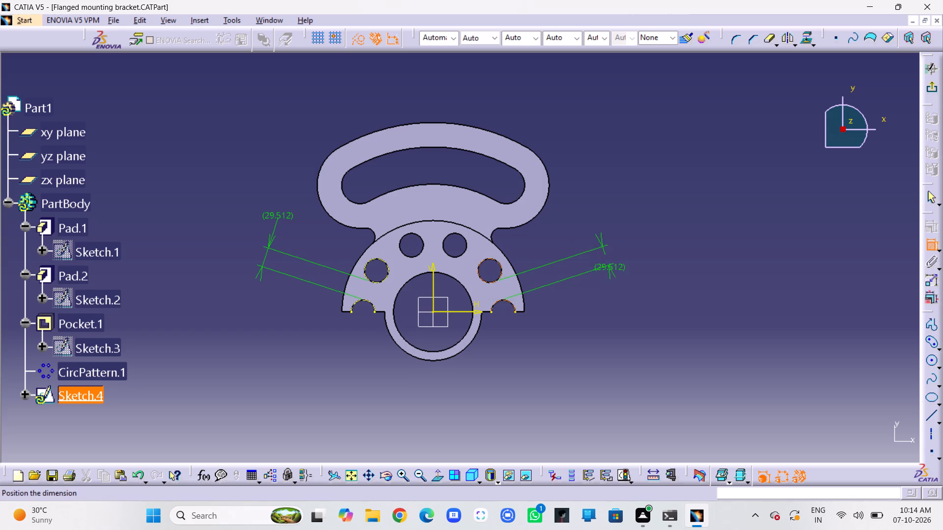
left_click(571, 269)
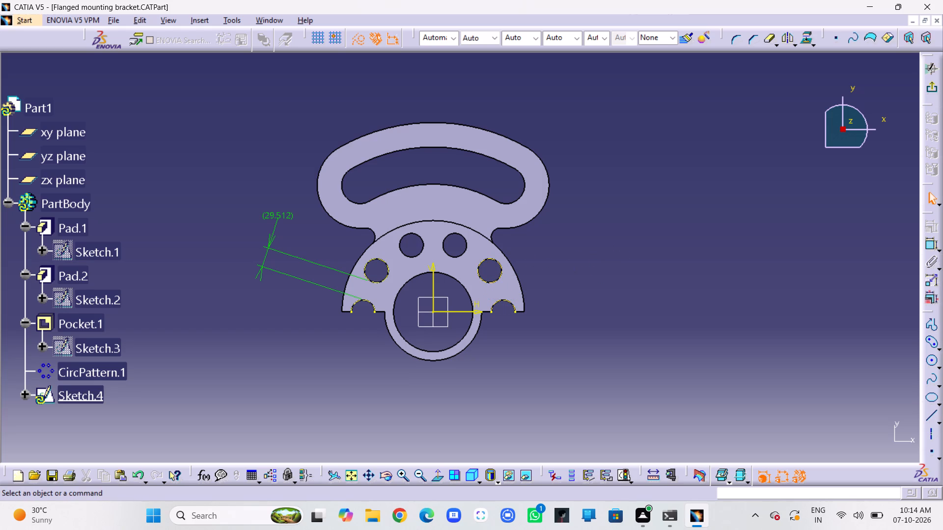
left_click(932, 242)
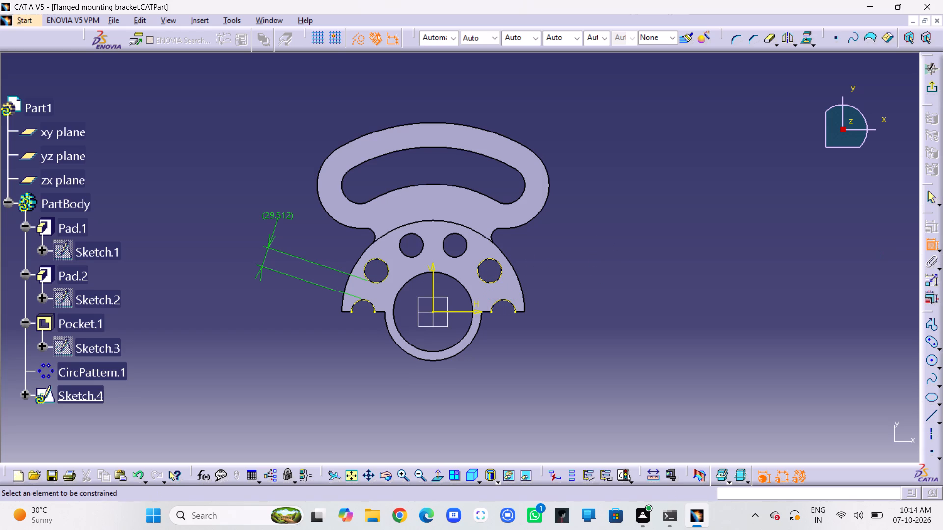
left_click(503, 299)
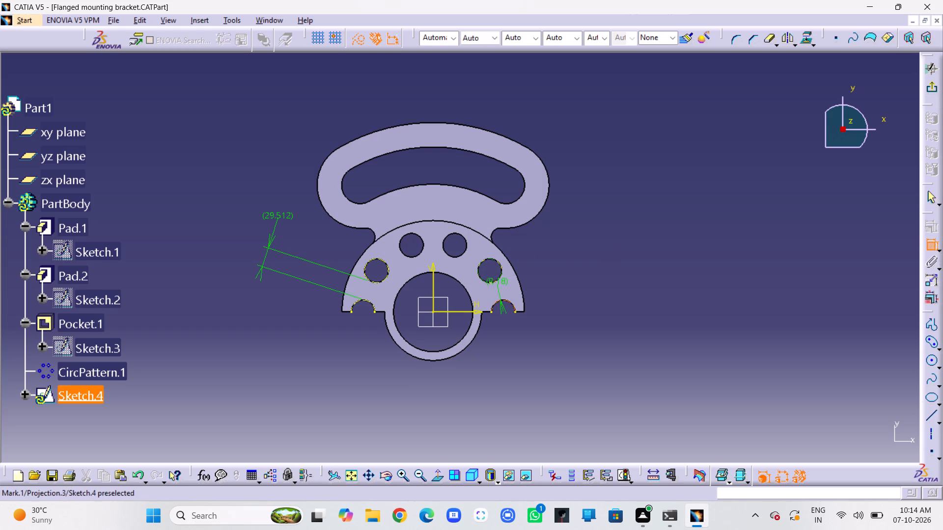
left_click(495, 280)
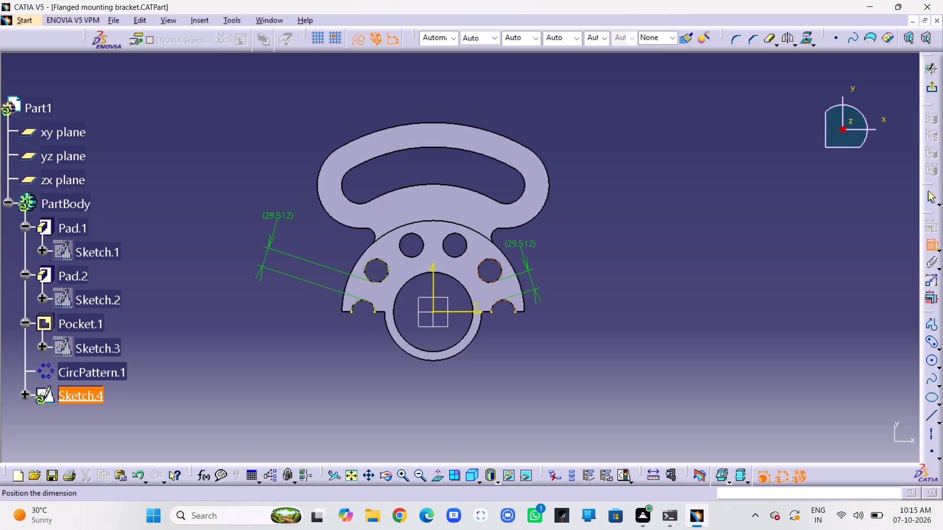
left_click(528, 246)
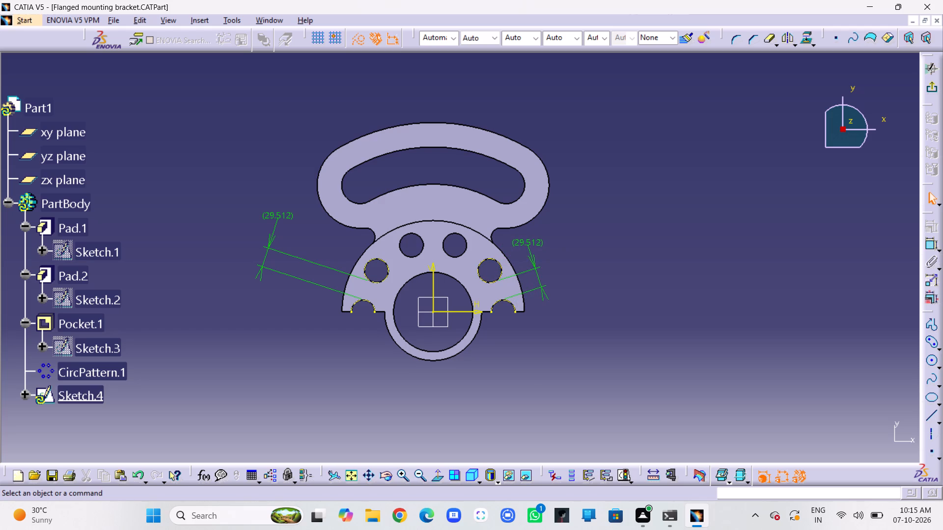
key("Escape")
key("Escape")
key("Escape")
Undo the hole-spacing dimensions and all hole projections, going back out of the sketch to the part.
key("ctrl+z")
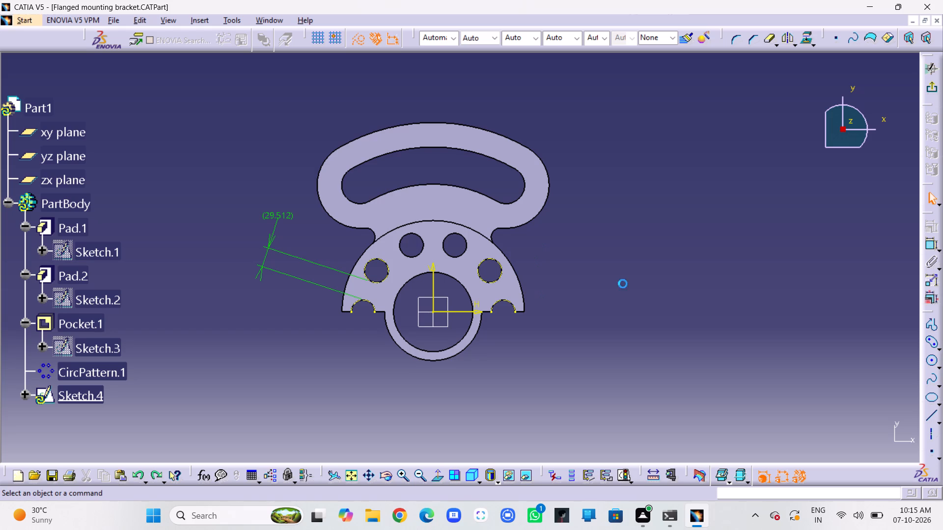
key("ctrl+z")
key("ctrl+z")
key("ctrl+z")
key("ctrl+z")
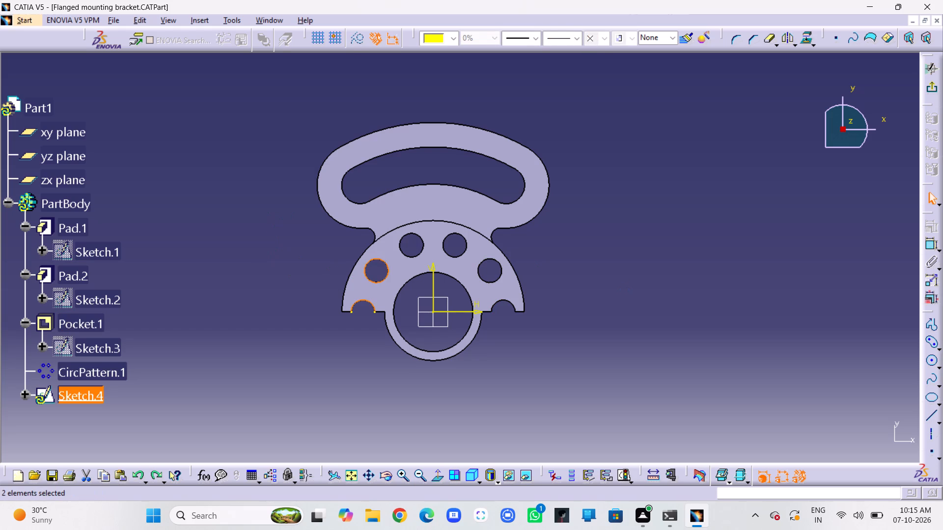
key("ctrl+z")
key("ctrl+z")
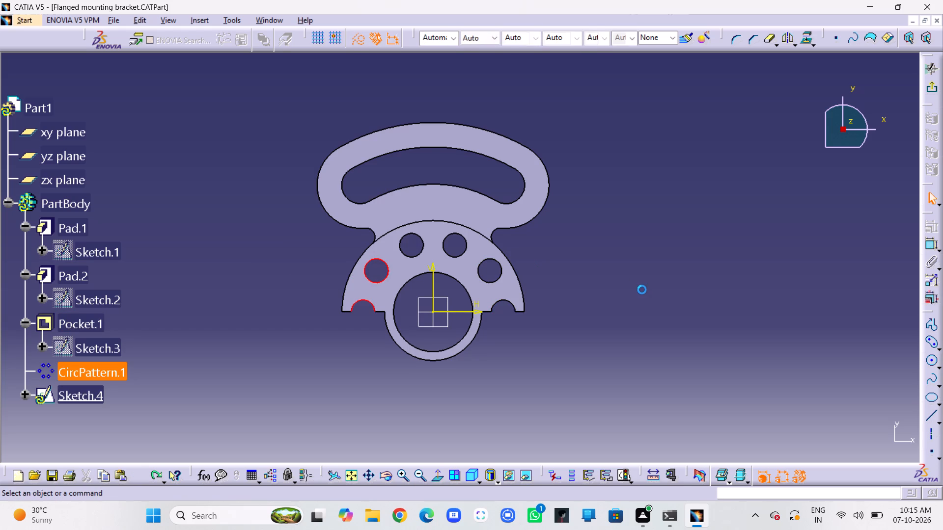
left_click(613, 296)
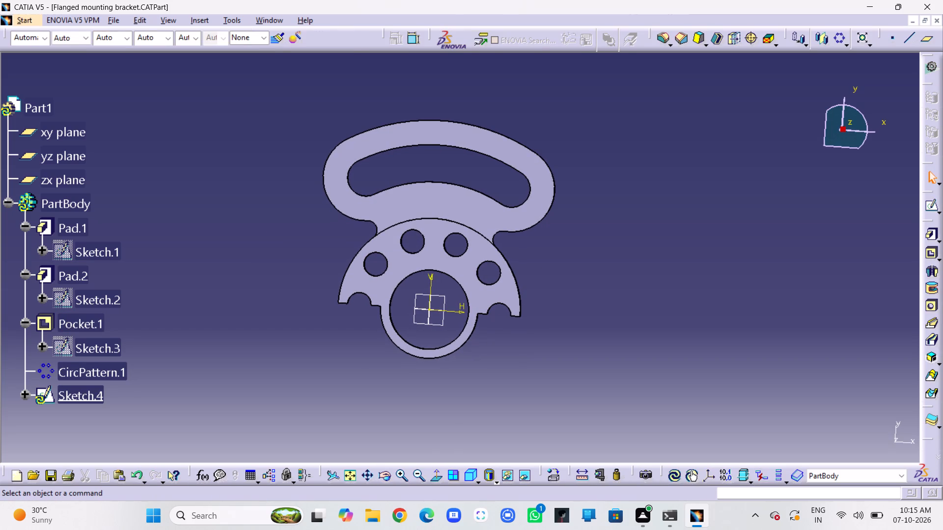
Examine the bracket's half-disc, patterned holes, ring and slotted flange from several angles.
middle_click_drag(644, 314, 609, 342)
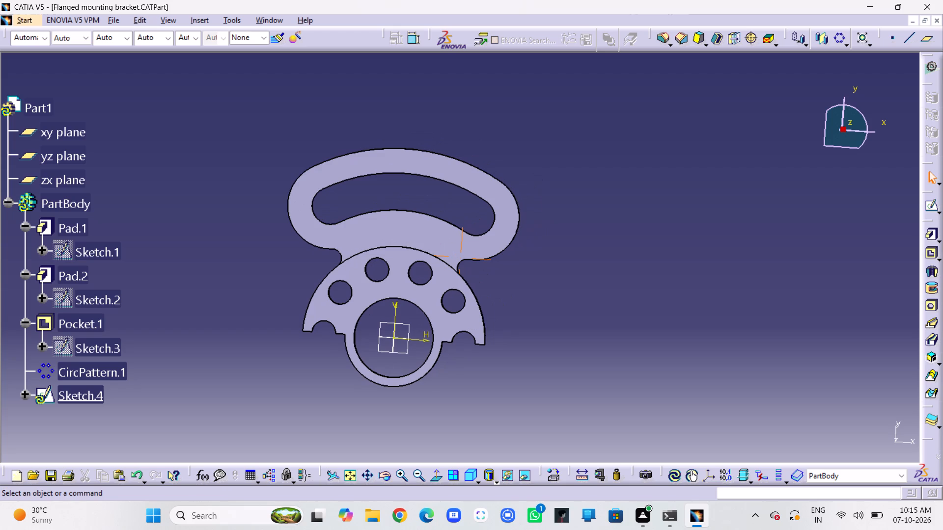
middle_click_drag(609, 342, 592, 345)
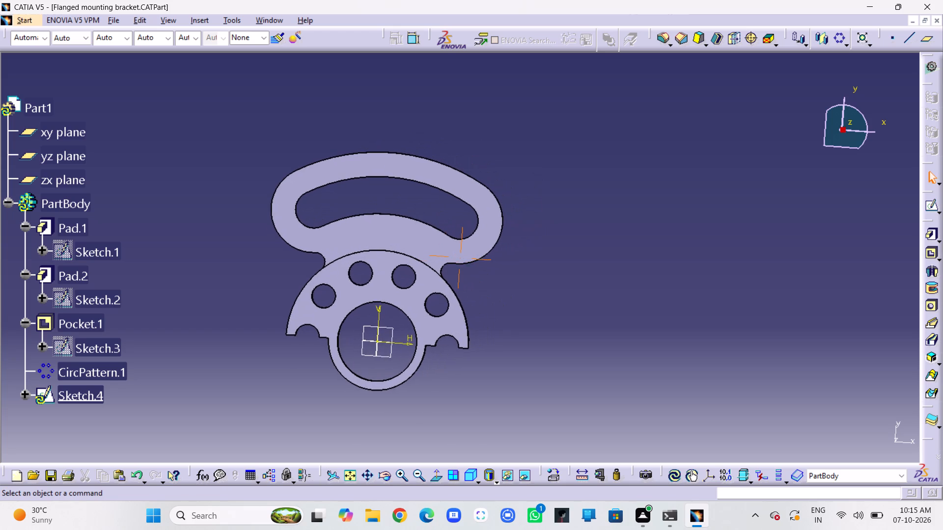
middle_click_drag(592, 345, 610, 344)
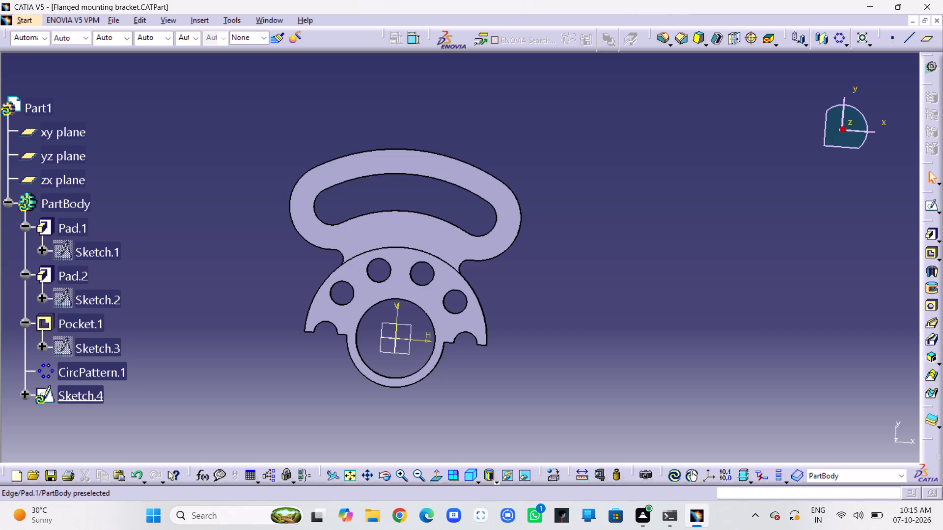
middle_click_drag(558, 156, 509, 193)
right_click_drag(702, 184, 509, 193)
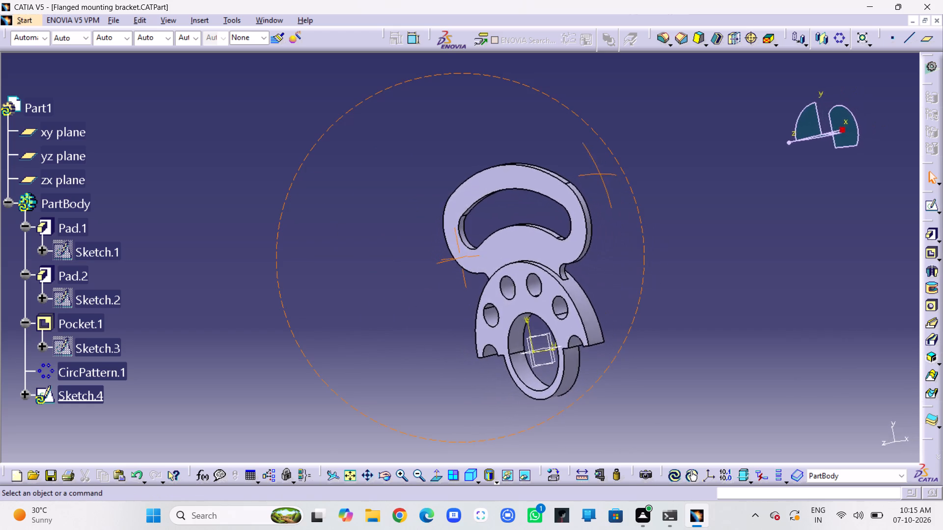
middle_click_drag(509, 193, 561, 135)
right_click_drag(509, 193, 561, 135)
middle_click_drag(566, 314, 317, 213)
right_click_drag(566, 314, 317, 213)
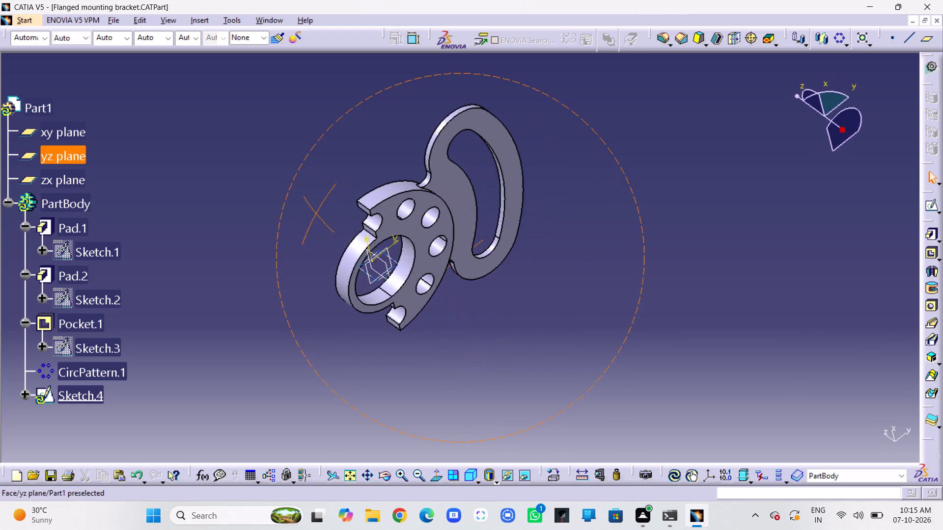
middle_click_drag(317, 213, 543, 338)
right_click_drag(317, 213, 543, 338)
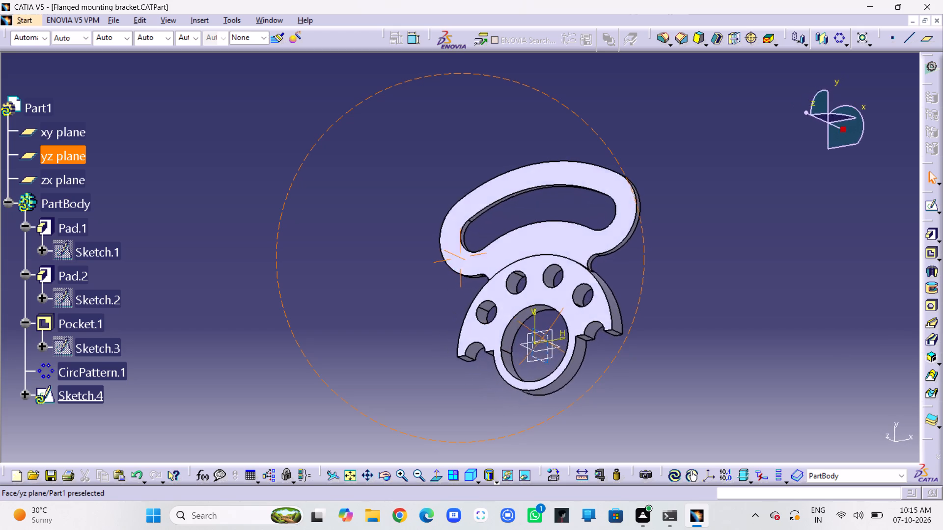
middle_click_drag(543, 338, 547, 379)
right_click_drag(543, 338, 547, 379)
middle_click_drag(547, 365, 463, 329)
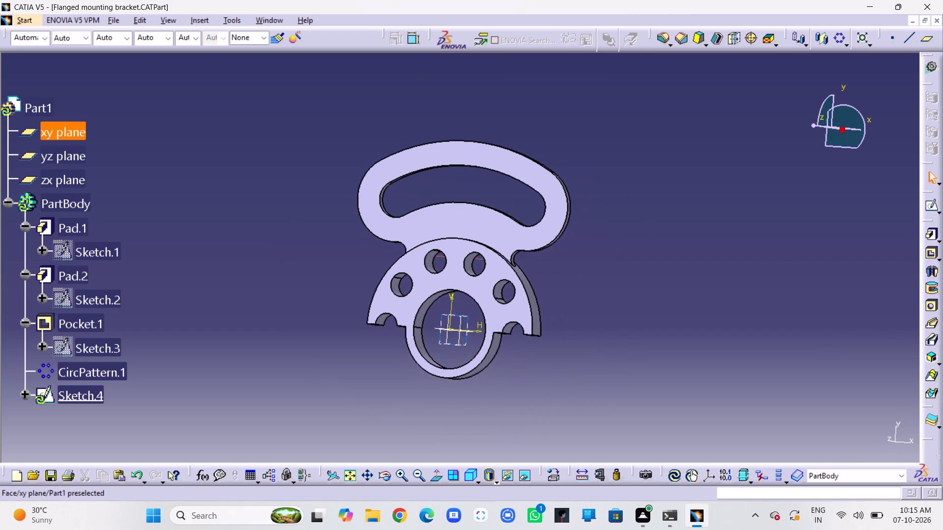
middle_click_drag(463, 329, 446, 328)
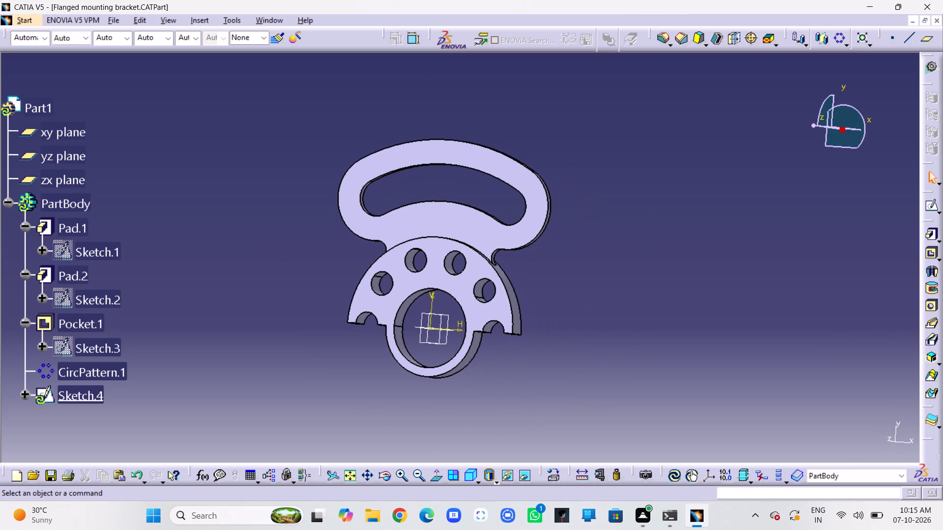
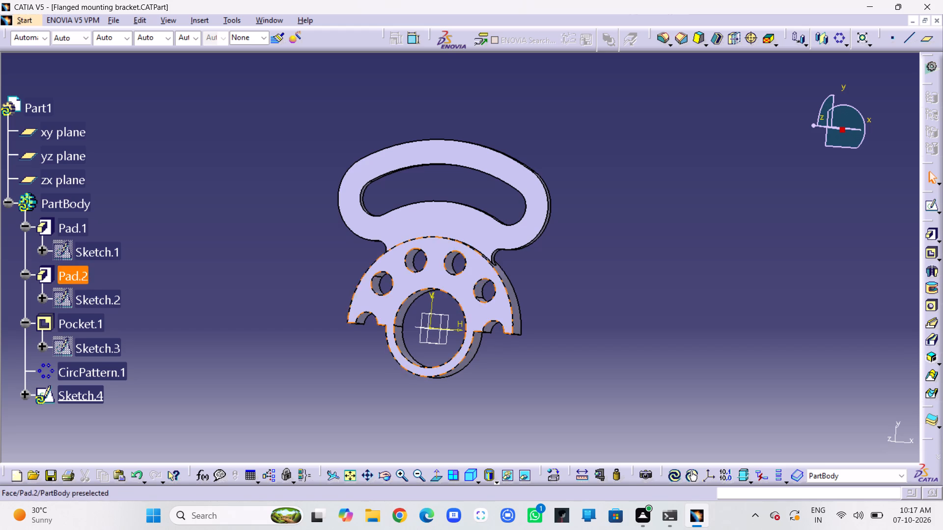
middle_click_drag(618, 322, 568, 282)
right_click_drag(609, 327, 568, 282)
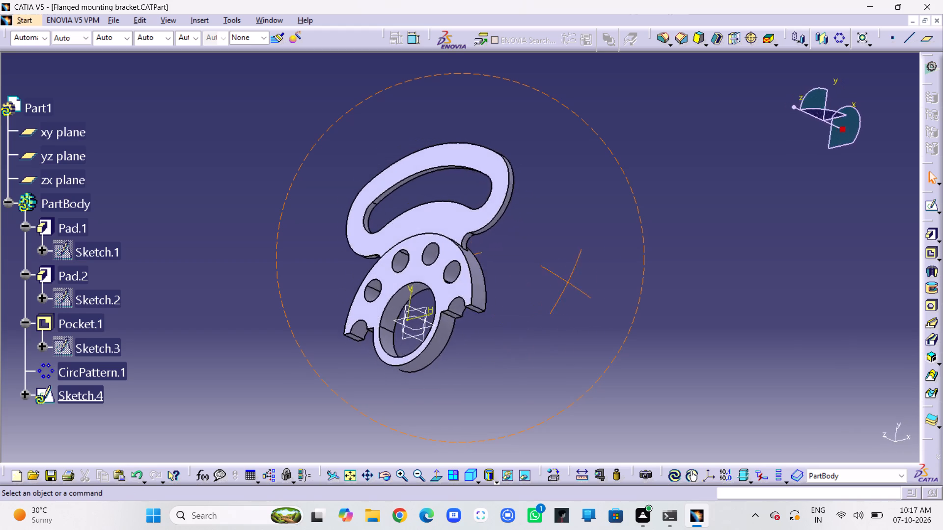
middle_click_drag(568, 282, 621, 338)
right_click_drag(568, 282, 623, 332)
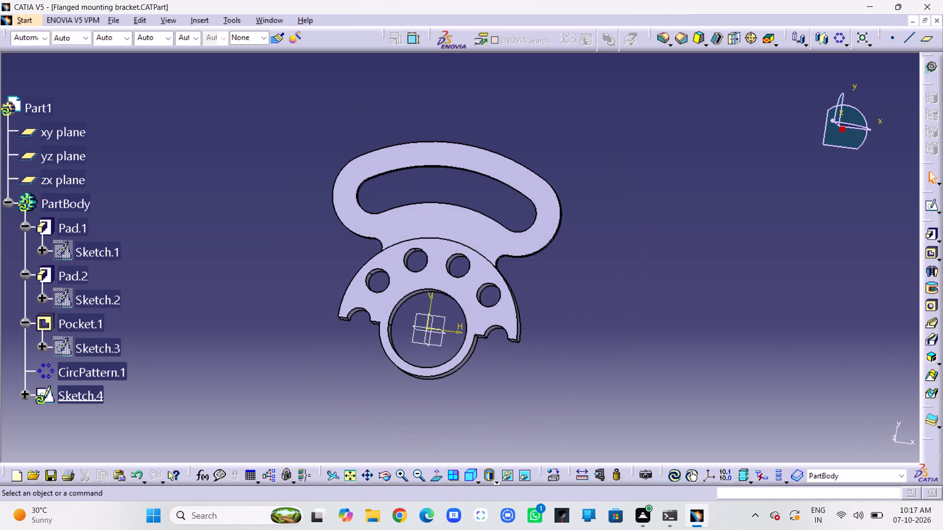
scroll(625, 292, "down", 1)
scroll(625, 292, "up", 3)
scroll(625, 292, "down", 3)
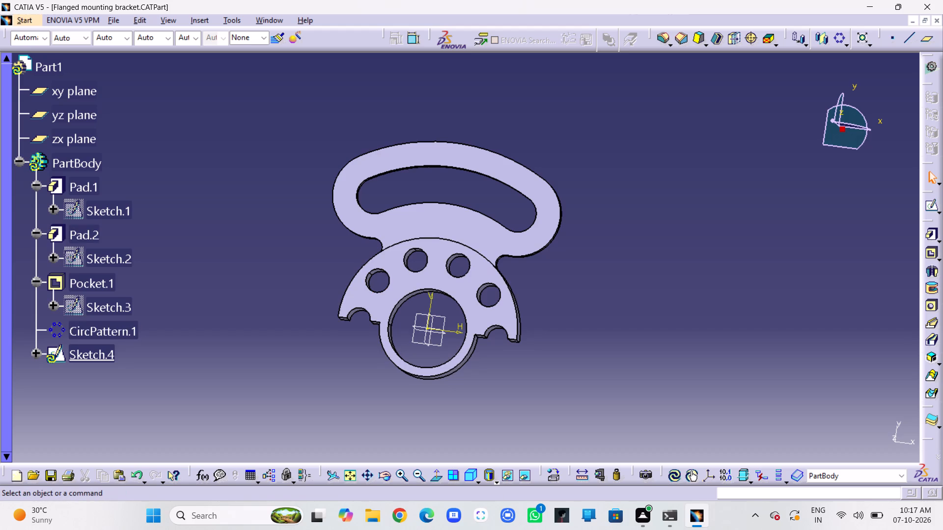
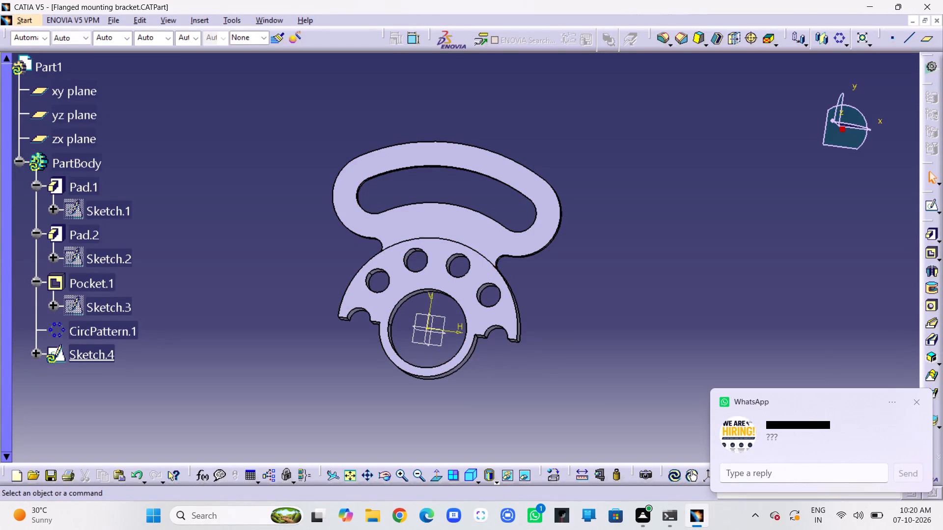
Switch to File Explorer and check which files the Fuji folder contains, returning to CATIA after that.
left_click(355, 382)
left_click(381, 524)
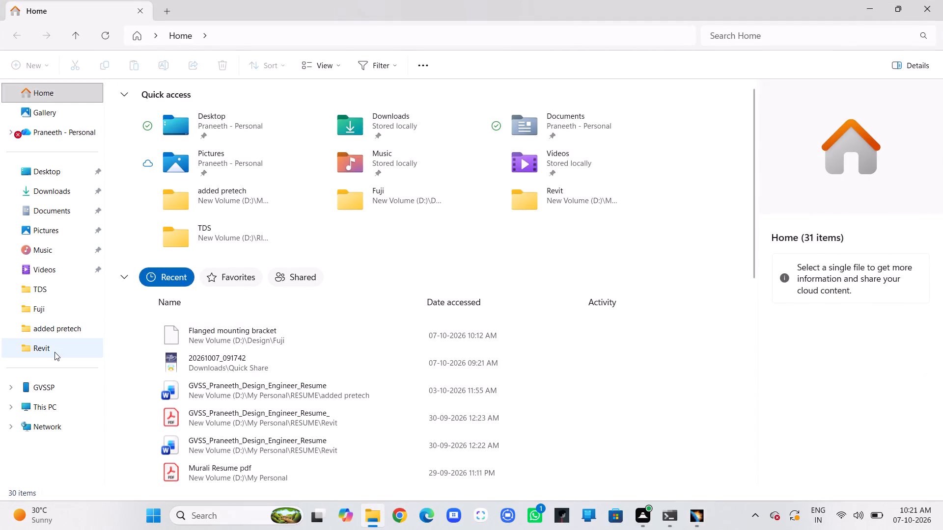
left_click(70, 308)
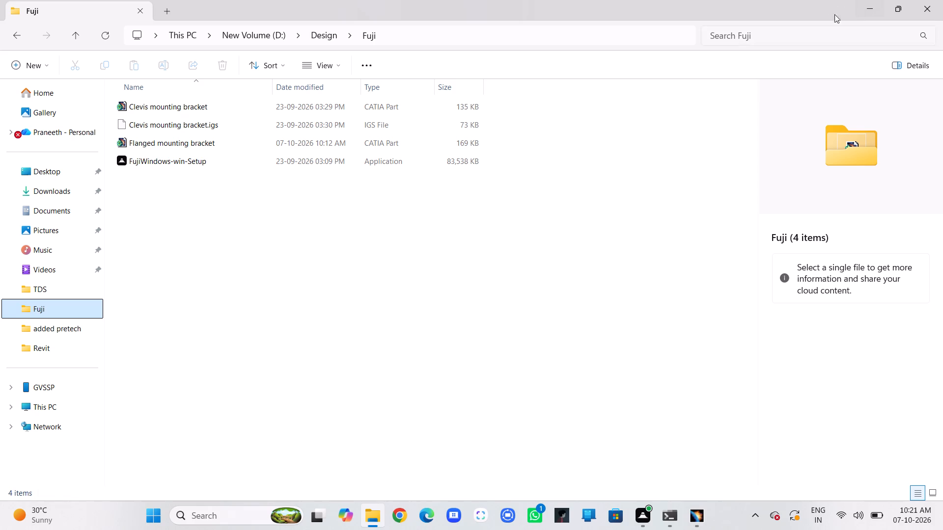
left_click(865, 2)
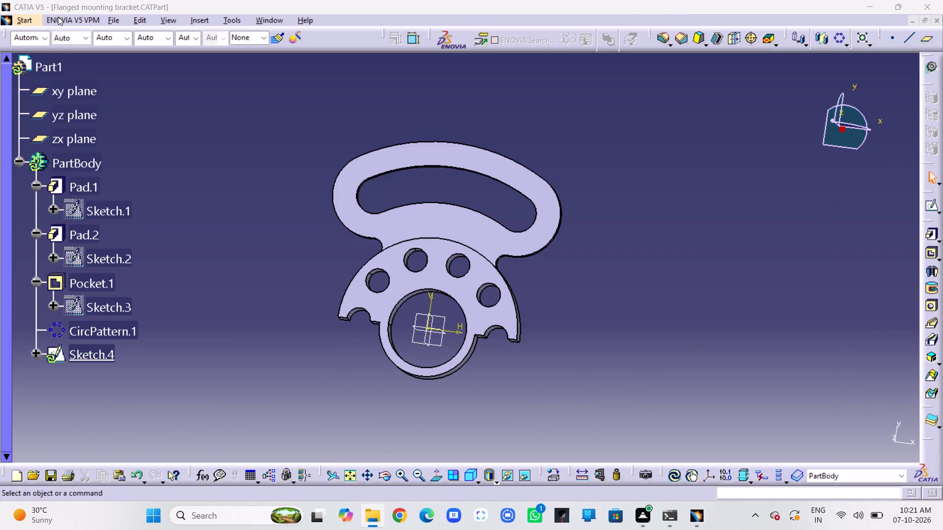
Export the part in igs format as "Flanged mounting bracket" in the Design > Fuji folder.
left_click(113, 21)
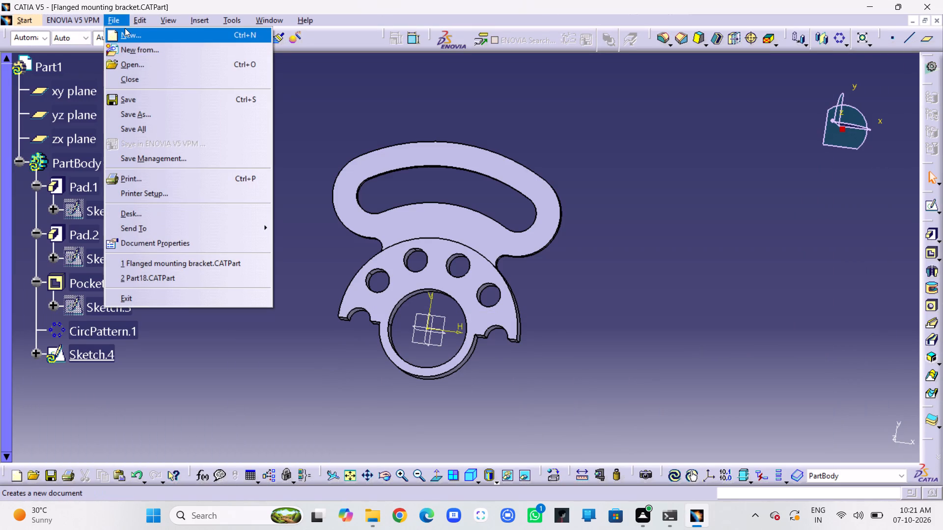
left_click(171, 118)
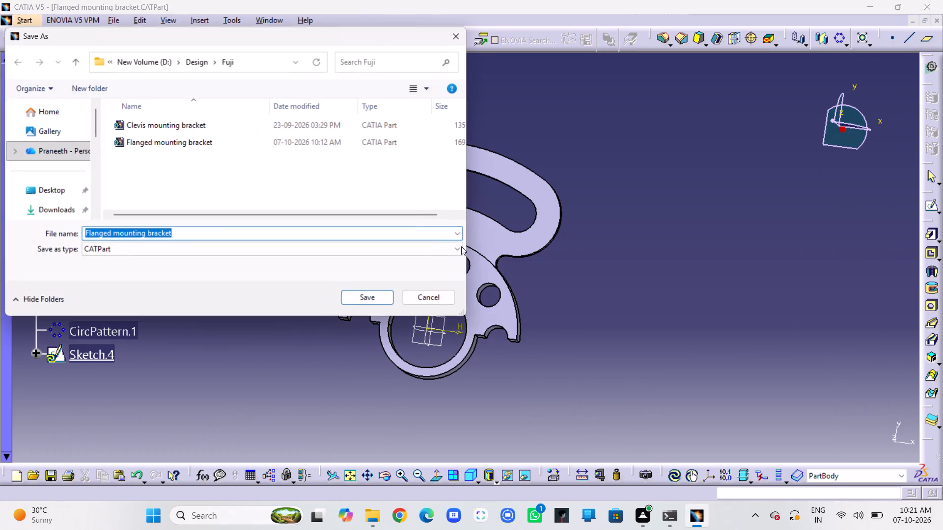
left_click(186, 251)
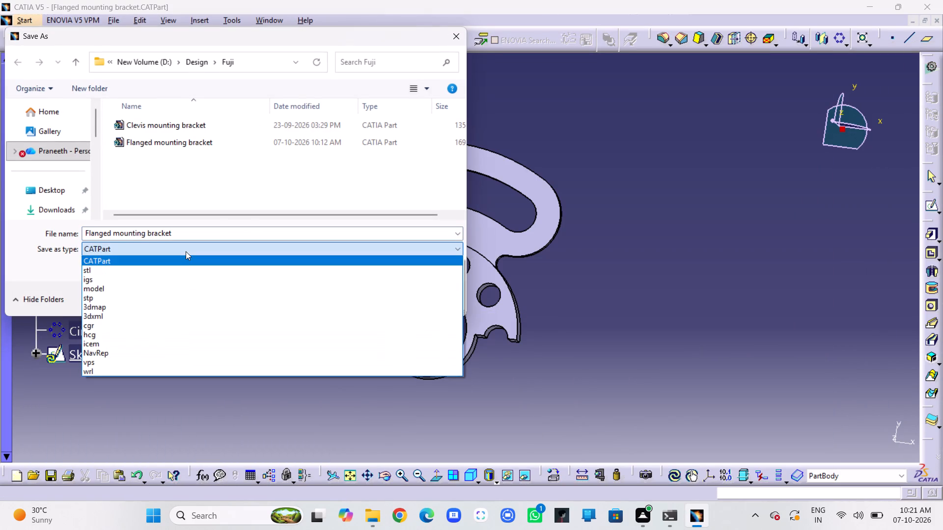
left_click(185, 278)
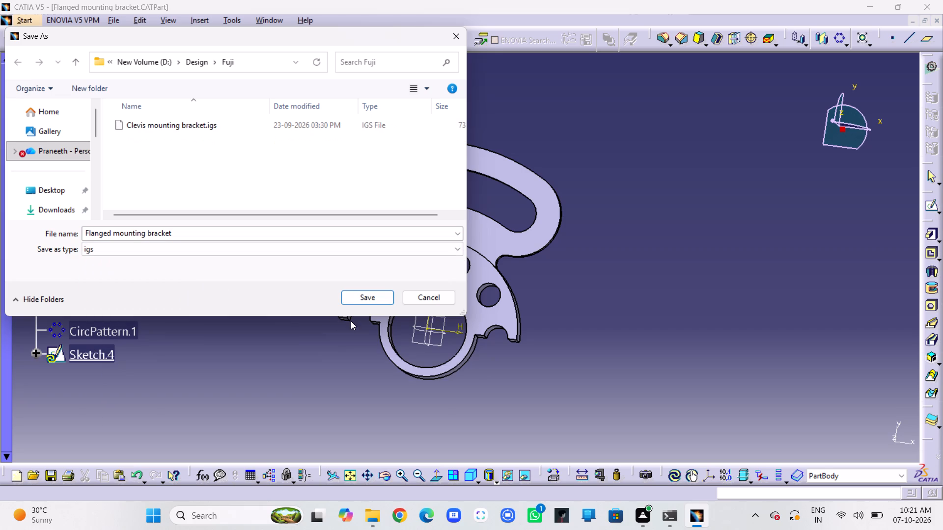
left_click(371, 294)
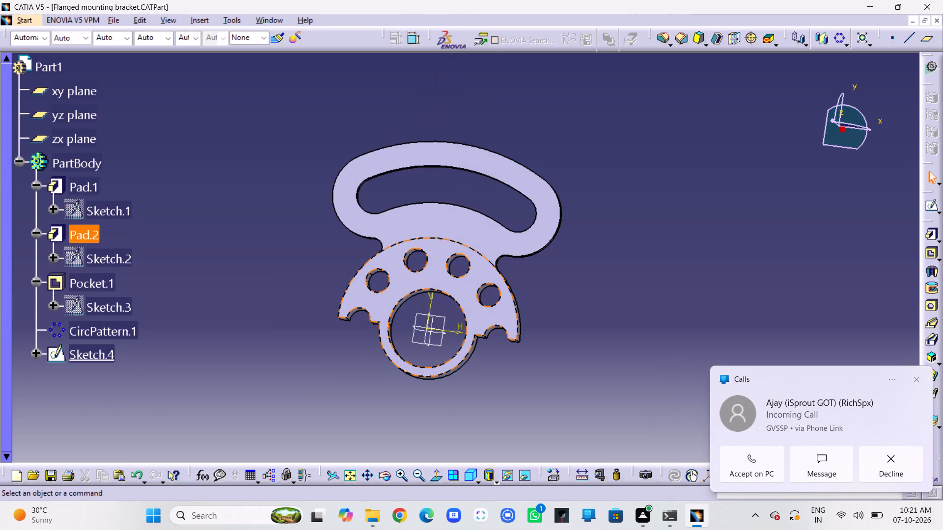
Dismiss the incoming-call and call-transfer notifications.
left_click(920, 378)
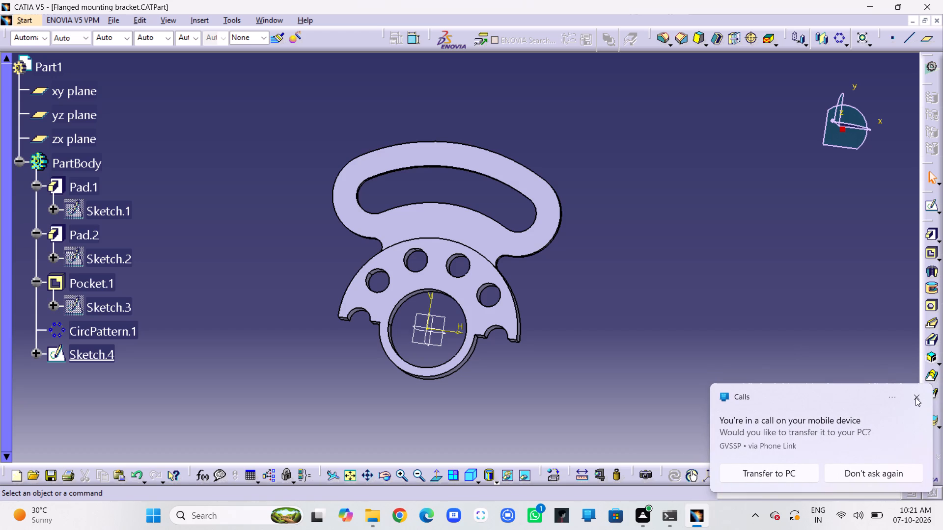
left_click(916, 396)
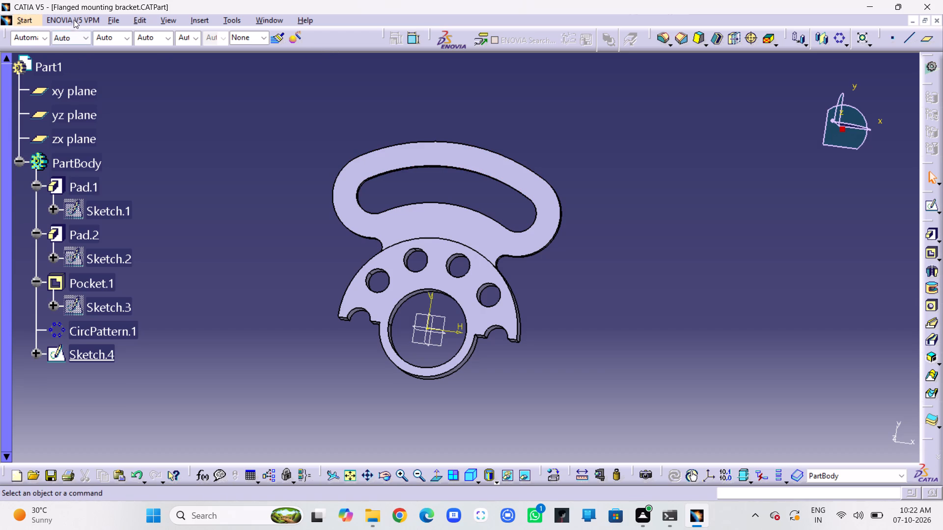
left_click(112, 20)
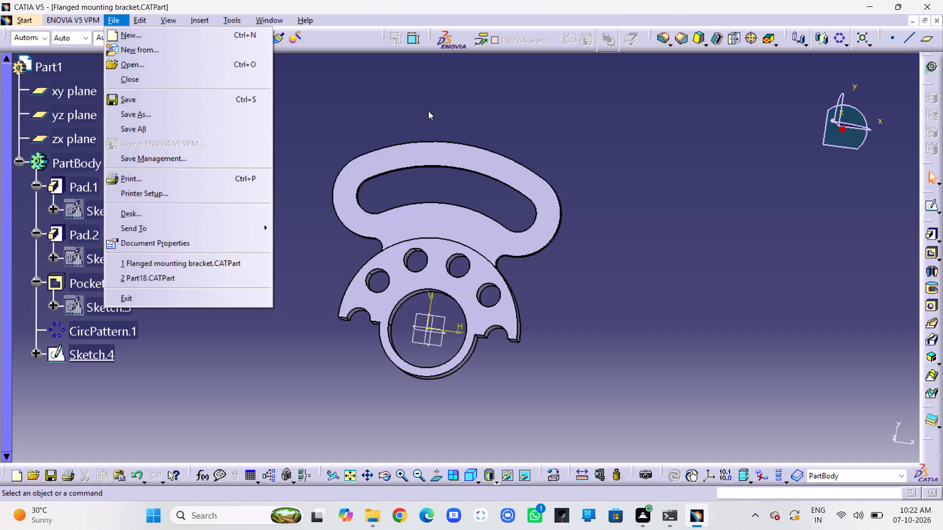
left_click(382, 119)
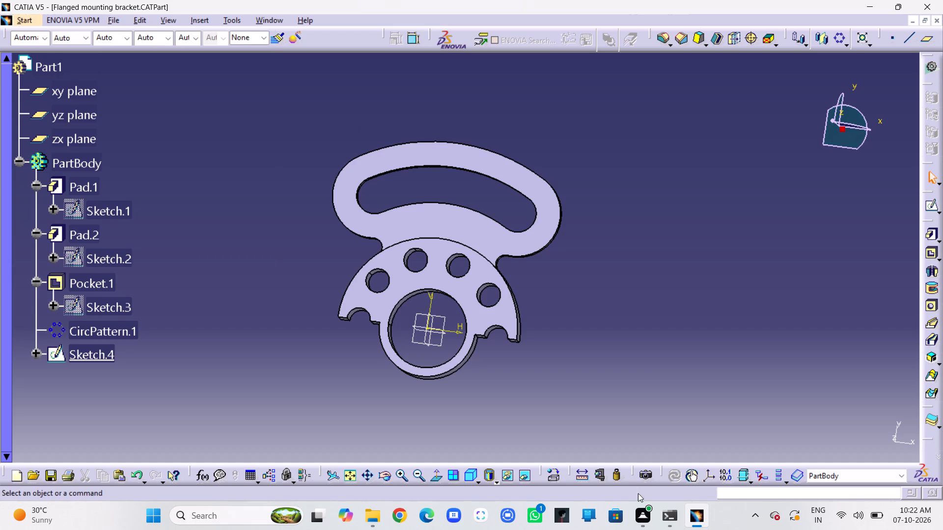